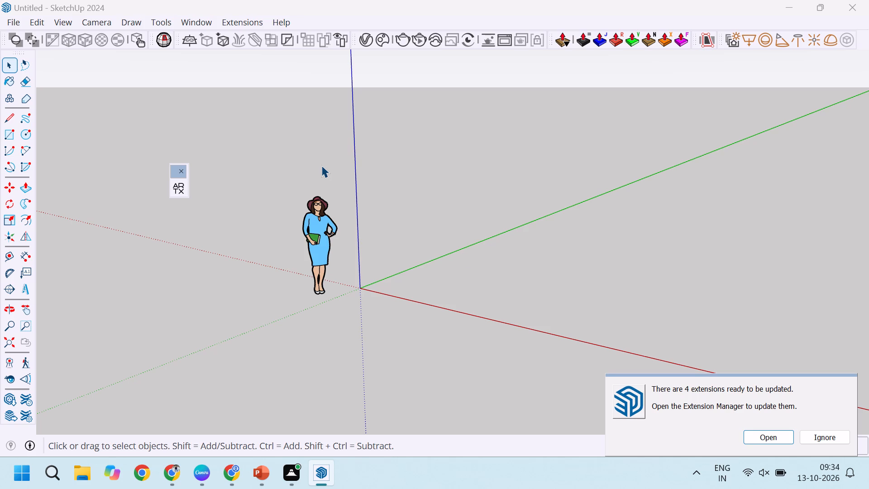
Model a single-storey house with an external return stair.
Dismiss the extension update notice.
left_click(833, 438)
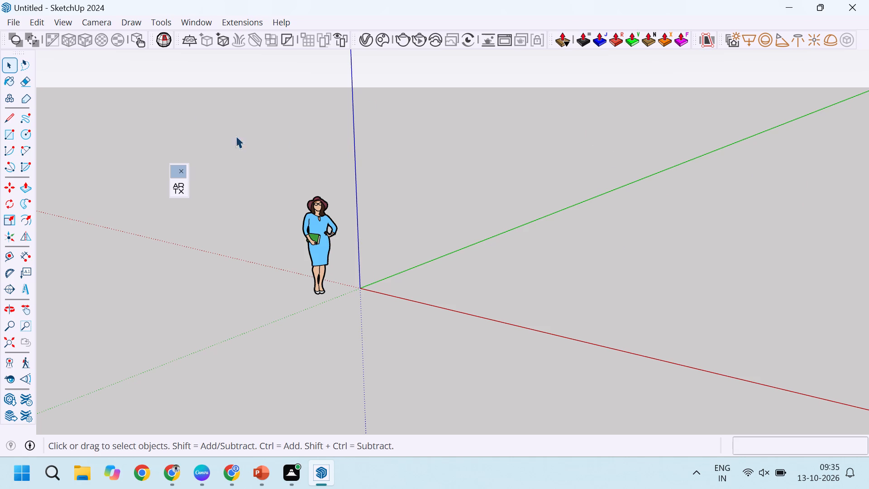
Import the FLOOR drawing from the Downloads folder, with units in inches and materials included.
left_click(10, 18)
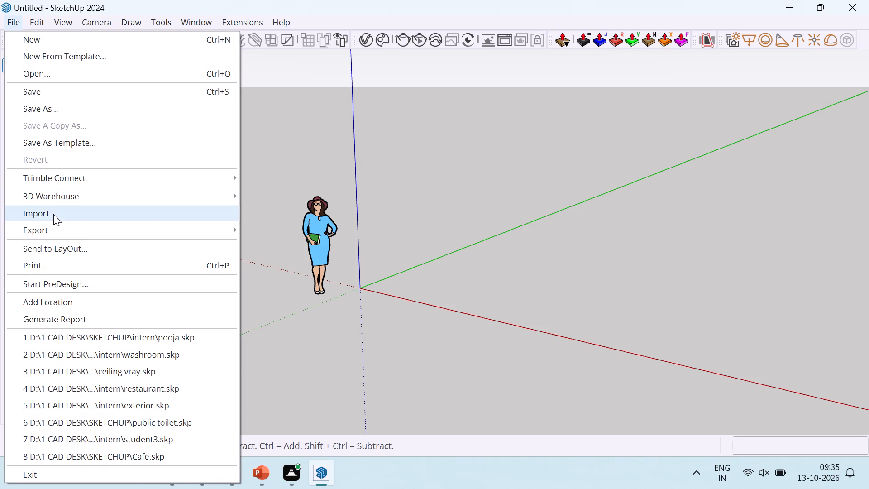
left_click(53, 214)
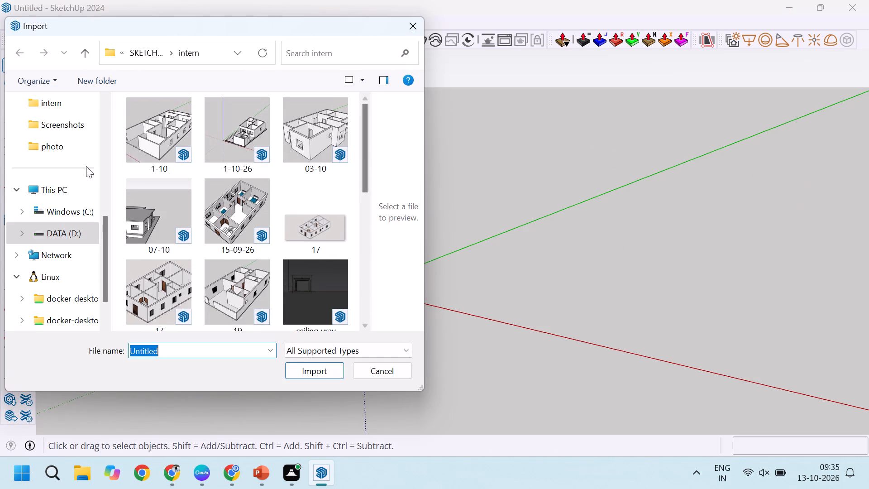
scroll(57, 270, "down", 1)
scroll(57, 267, "up", 1)
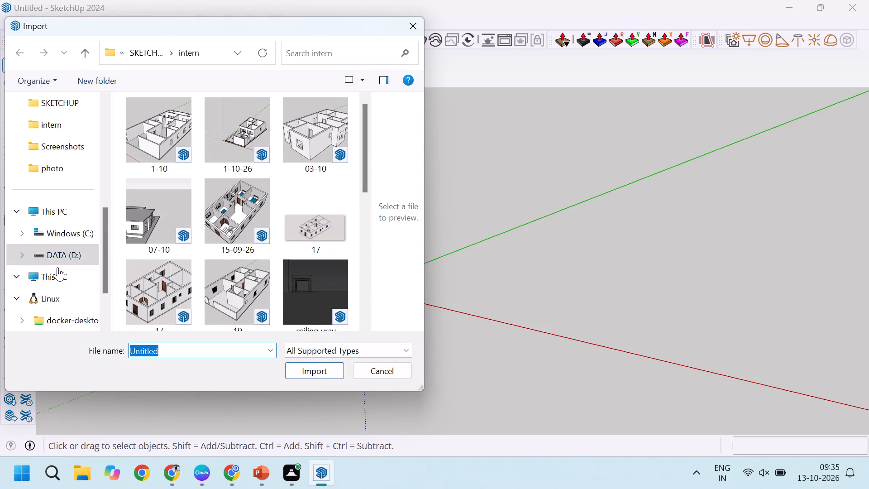
scroll(57, 267, "up", 2)
scroll(65, 201, "up", 2)
left_click(52, 208)
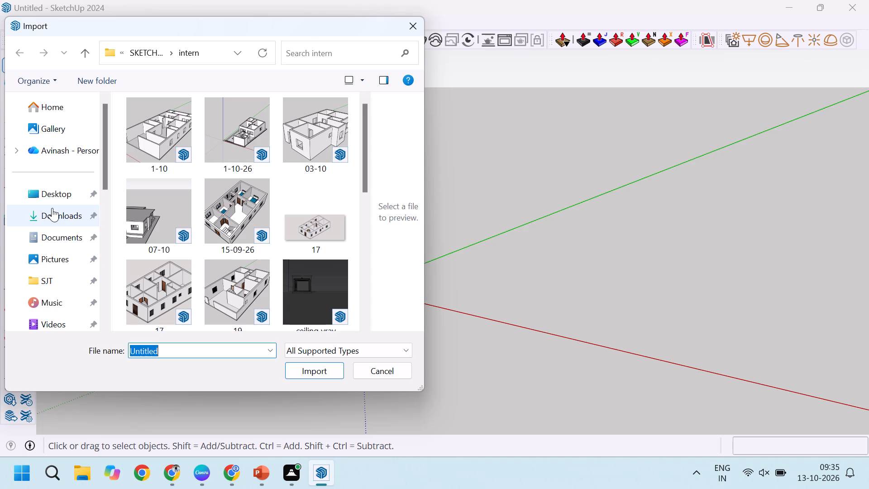
left_click(188, 144)
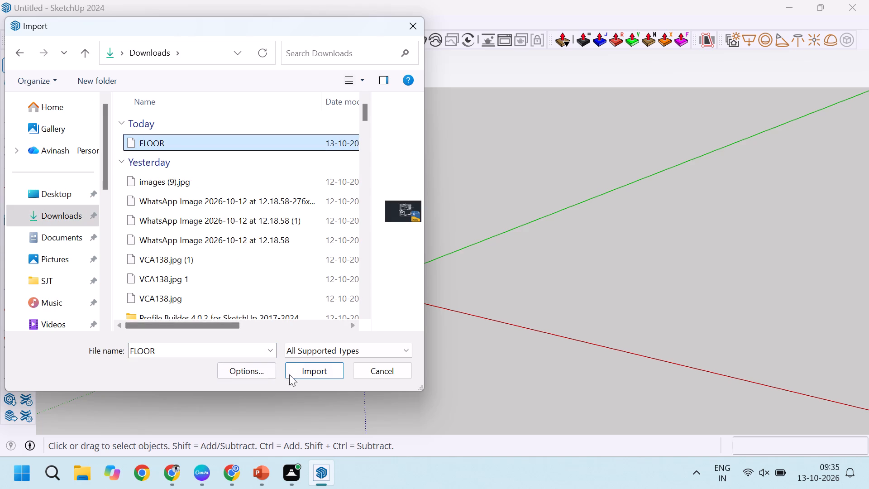
left_click(250, 368)
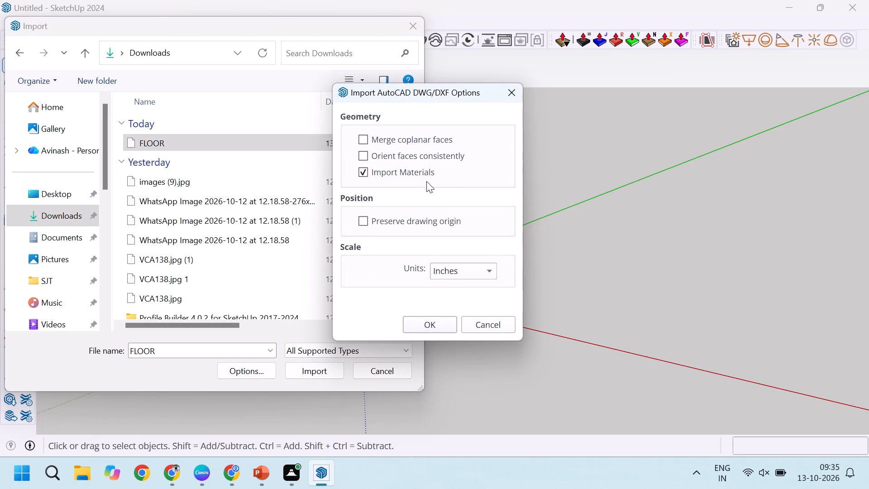
scroll(445, 196, "down", 2)
scroll(425, 204, "up", 1)
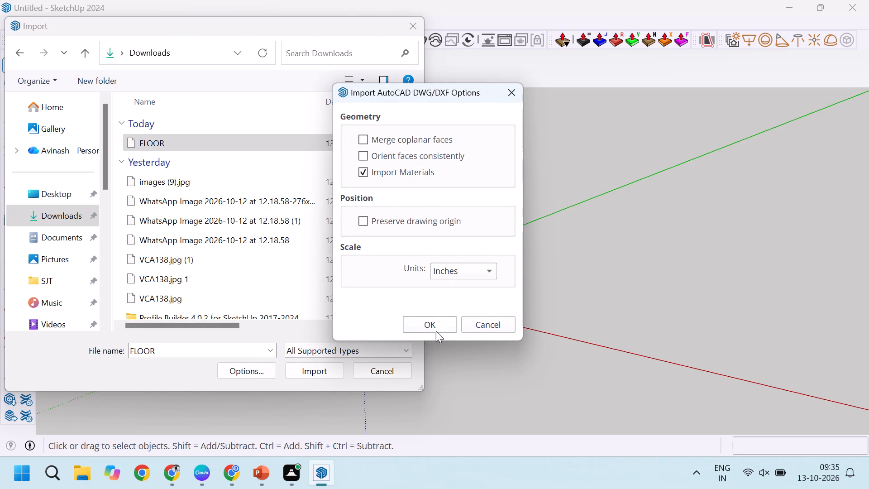
left_click(434, 322)
left_click(310, 373)
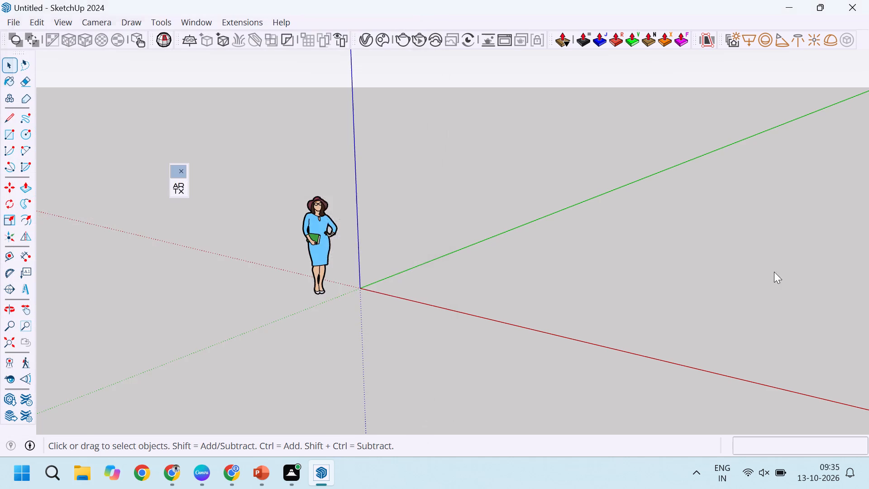
left_click(497, 329)
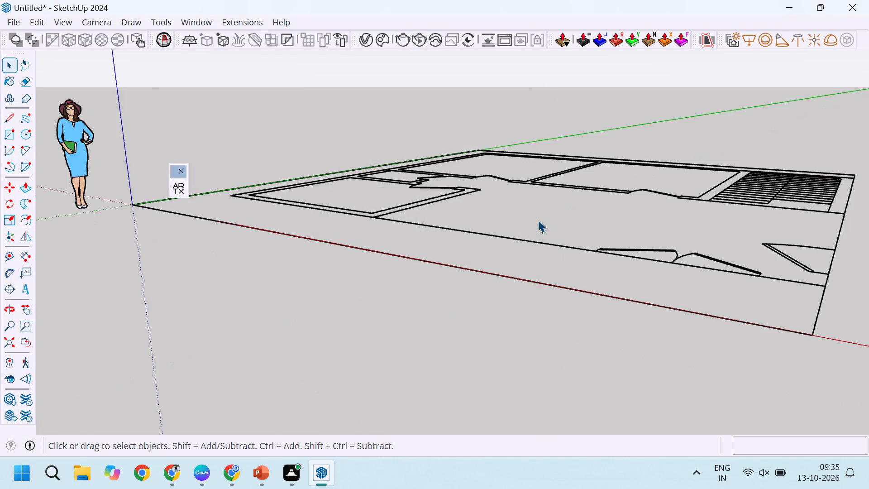
Examine the imported floor plan from above, focusing on the two-flight staircase beside the rooms.
scroll(538, 220, "down", 11)
middle_click_drag(492, 218, 548, 355)
scroll(520, 326, "down", 10)
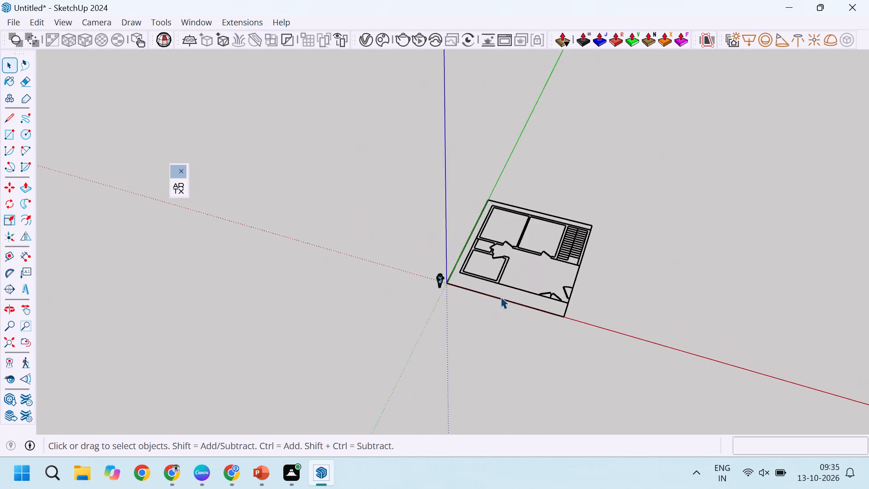
scroll(534, 224, "up", 11)
scroll(572, 265, "down", 5)
scroll(618, 314, "up", 9)
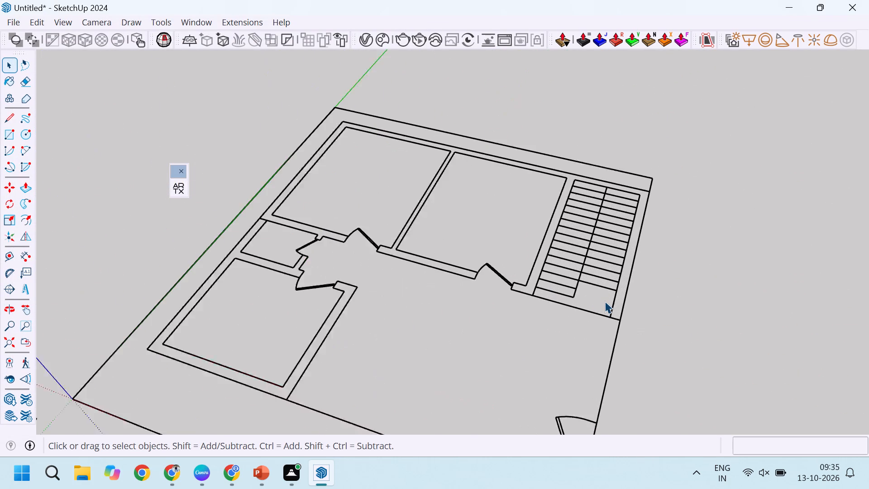
scroll(600, 257, "up", 5)
scroll(601, 209, "down", 5)
scroll(593, 302, "up", 4)
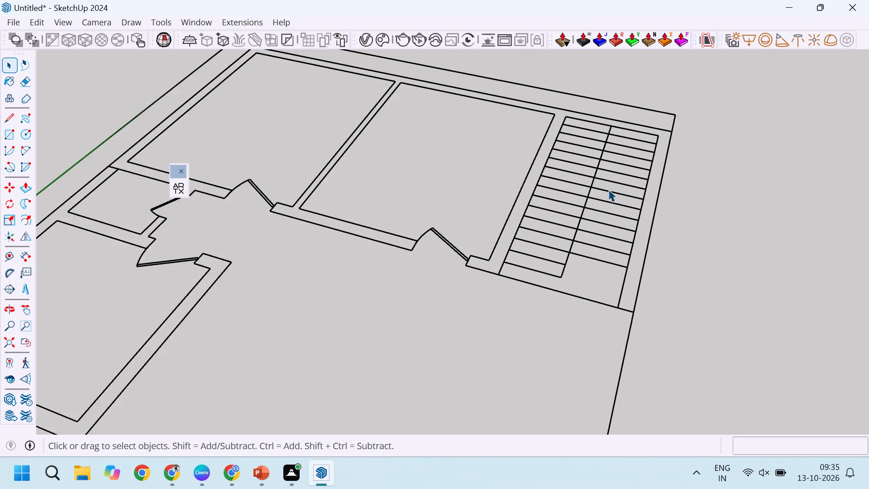
scroll(603, 186, "up", 1)
scroll(559, 341, "up", 5)
scroll(562, 351, "down", 10)
scroll(550, 302, "up", 3)
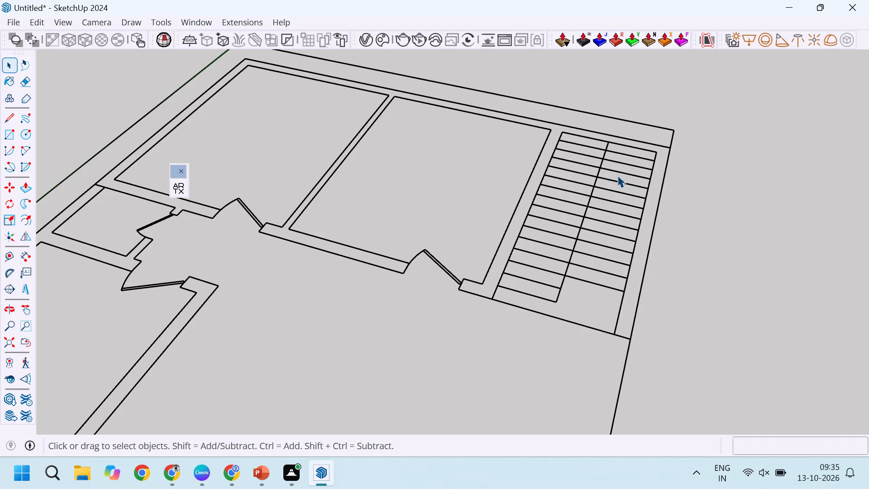
scroll(516, 294, "up", 4)
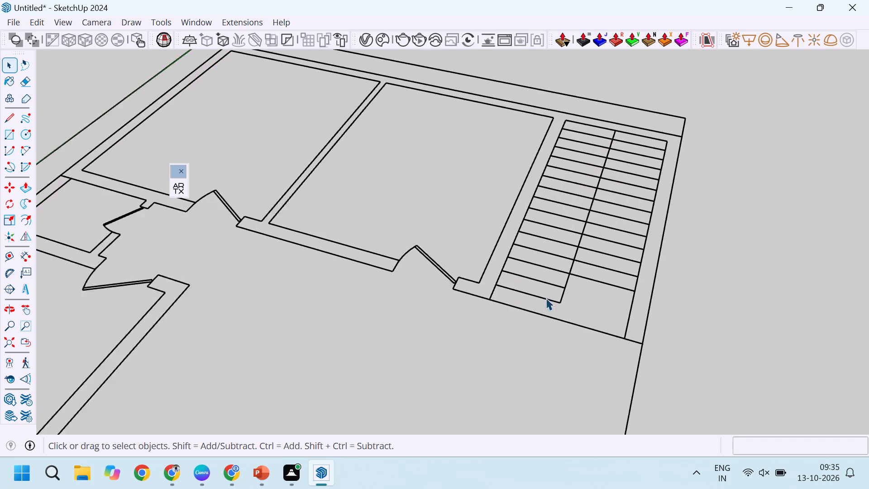
scroll(546, 298, "up", 2)
scroll(548, 297, "down", 5)
scroll(584, 286, "down", 1)
scroll(560, 305, "up", 3)
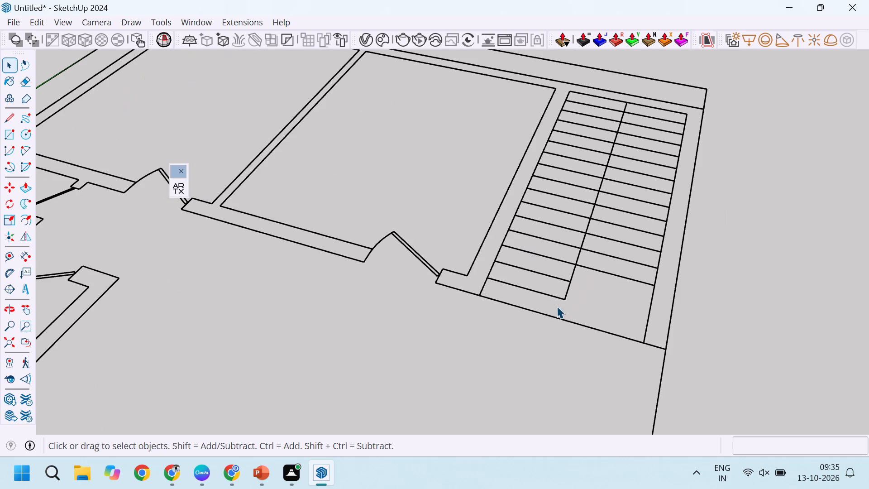
scroll(549, 292, "up", 2)
scroll(545, 295, "down", 8)
scroll(582, 209, "up", 4)
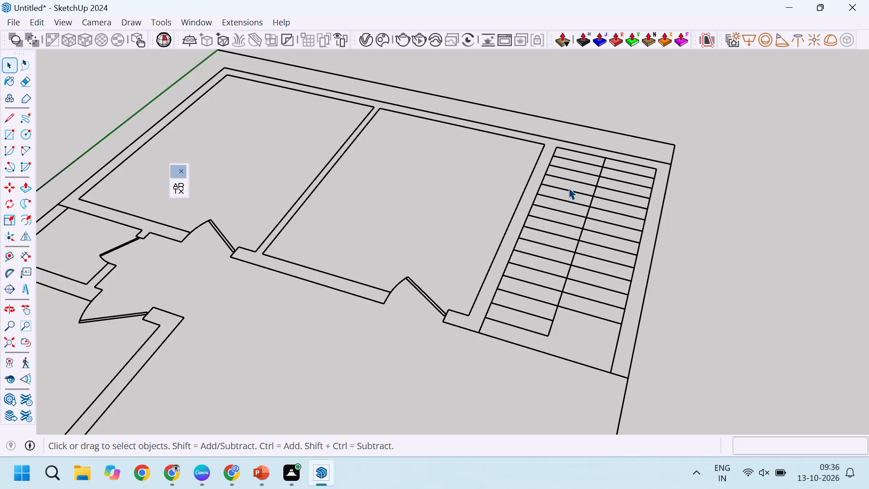
Measure the depth of the lowest tread in the longer stair flight at both of its ends.
scroll(583, 310, "up", 3)
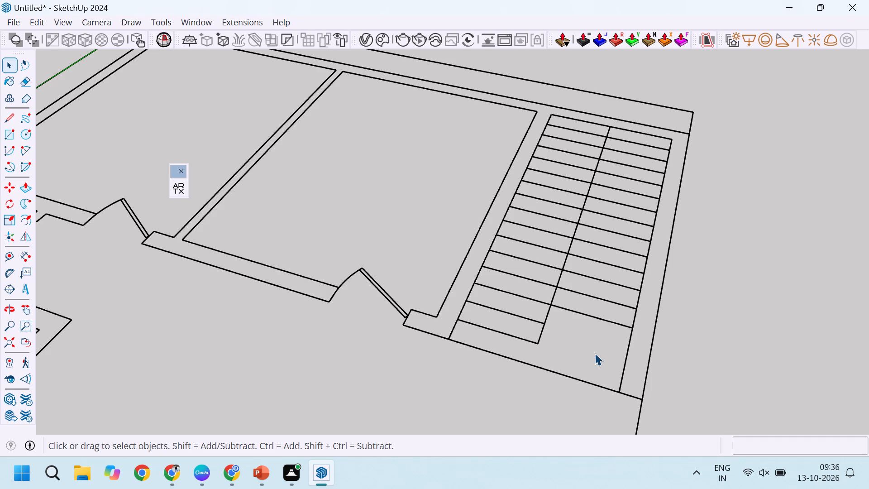
scroll(541, 340, "up", 2)
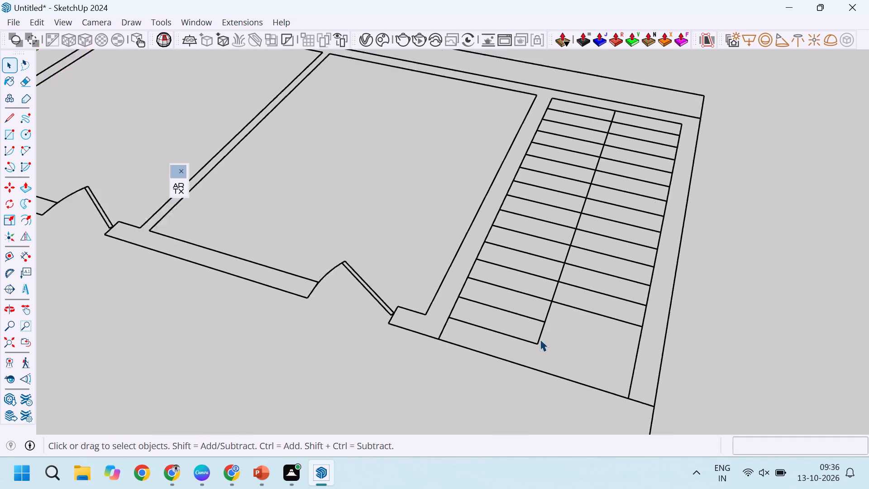
scroll(540, 339, "up", 14)
key("l")
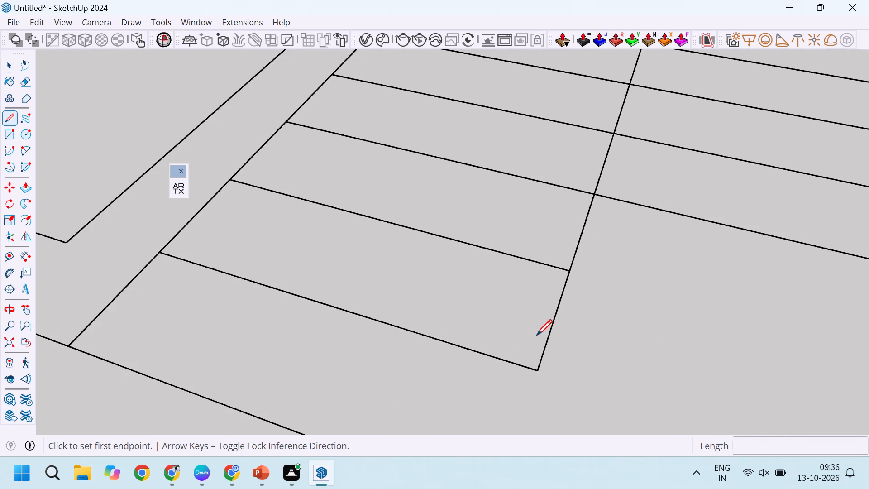
key("t")
left_click(535, 370)
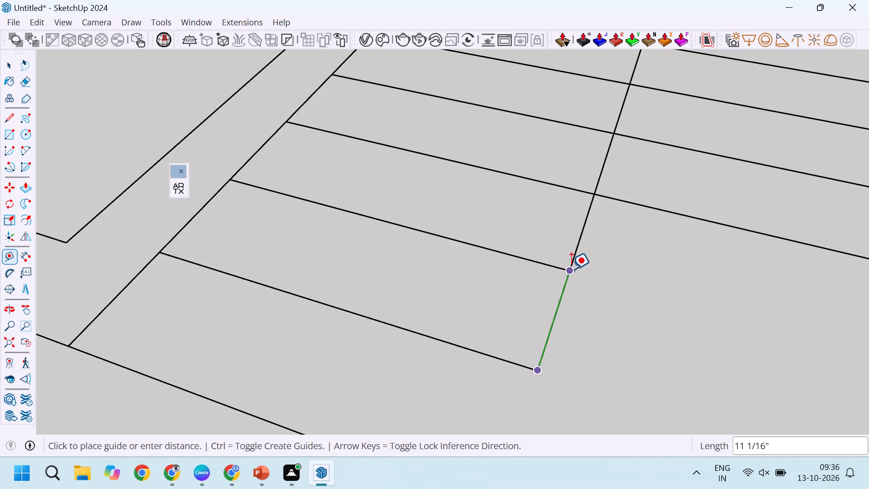
key("Escape")
scroll(321, 267, "down", 19)
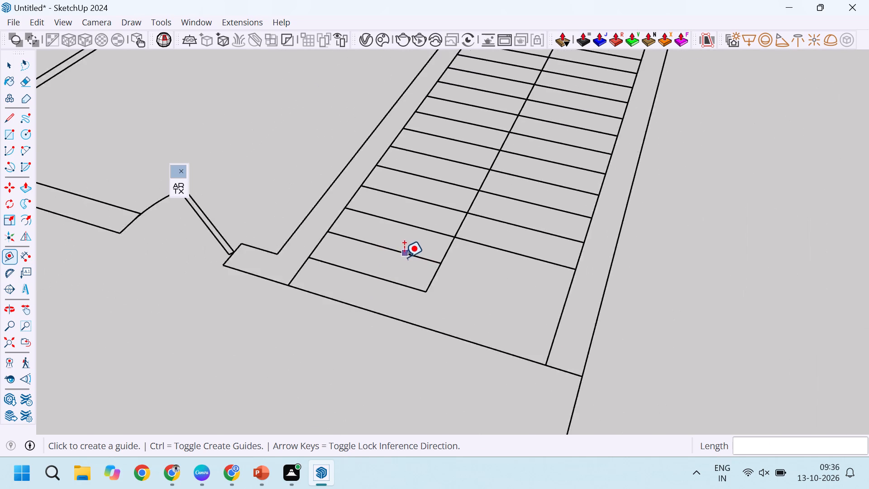
scroll(269, 259, "up", 10)
left_click(394, 255)
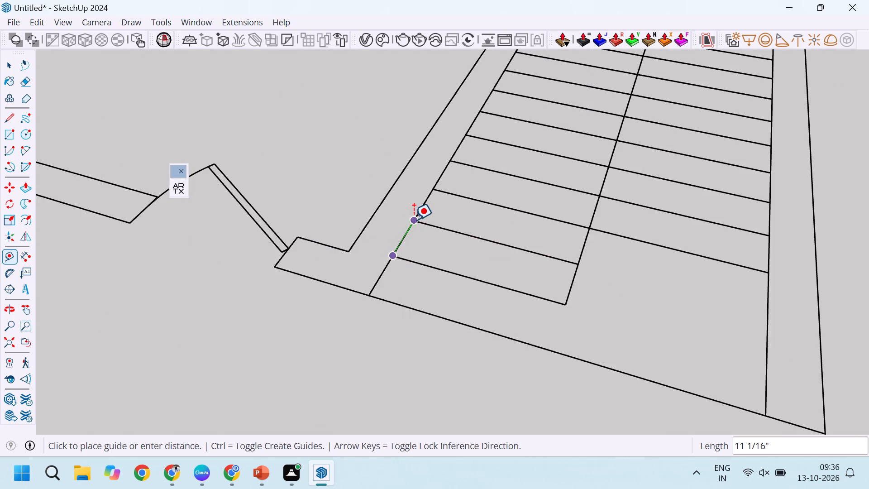
key("Escape")
Measure the perpendicular spacing between the two lowest tread lines of the longer stair flight.
scroll(440, 223, "down", 3)
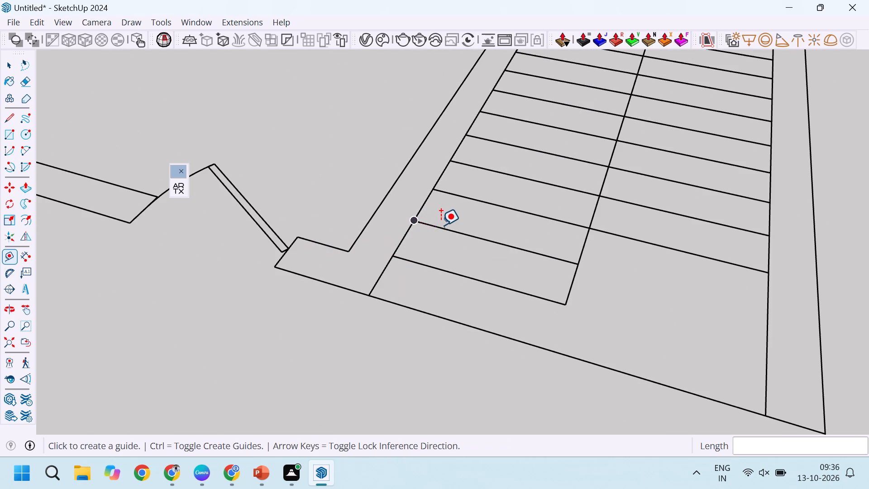
scroll(441, 225, "down", 6)
left_click(468, 232)
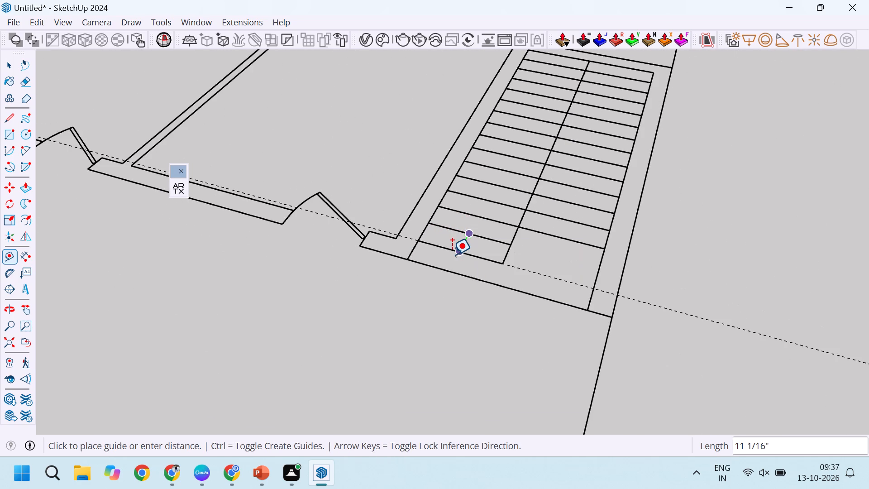
key("Escape")
Inspect the lowest tread lines of the staircase and check their edge length.
scroll(485, 223, "up", 6)
scroll(475, 241, "down", 5)
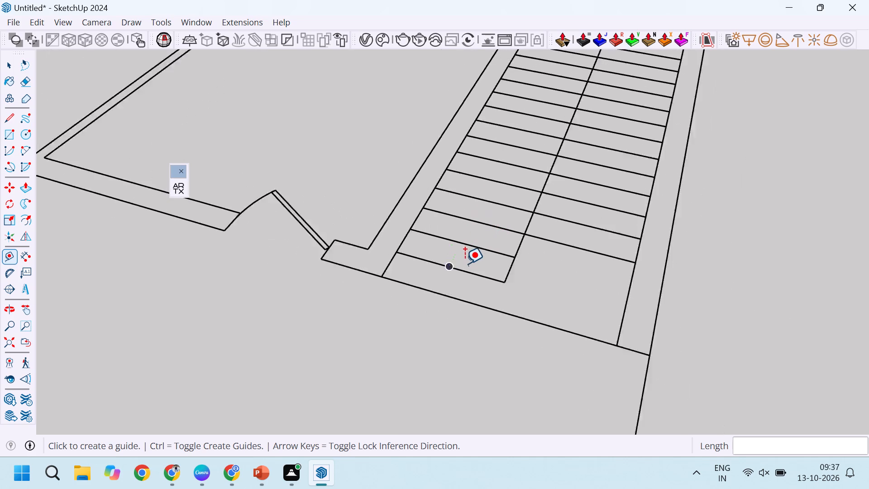
scroll(465, 264, "down", 6)
scroll(465, 264, "up", 9)
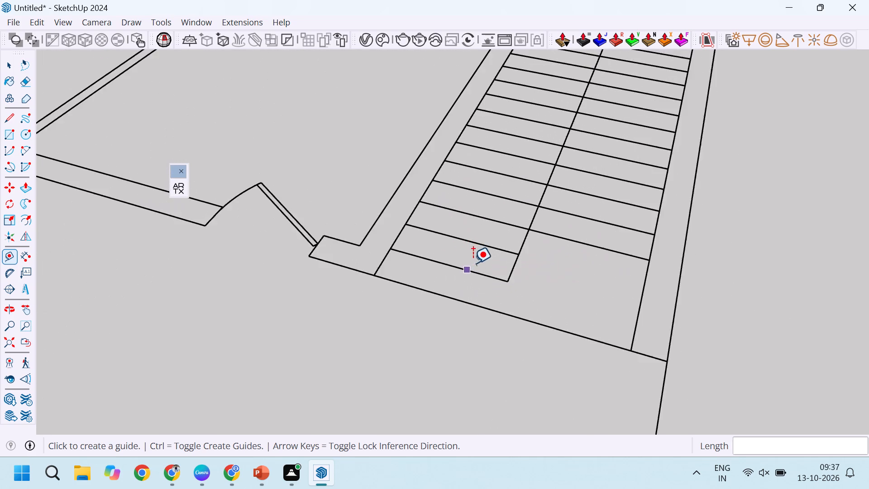
scroll(473, 263, "up", 4)
scroll(497, 281, "down", 9)
scroll(514, 268, "up", 9)
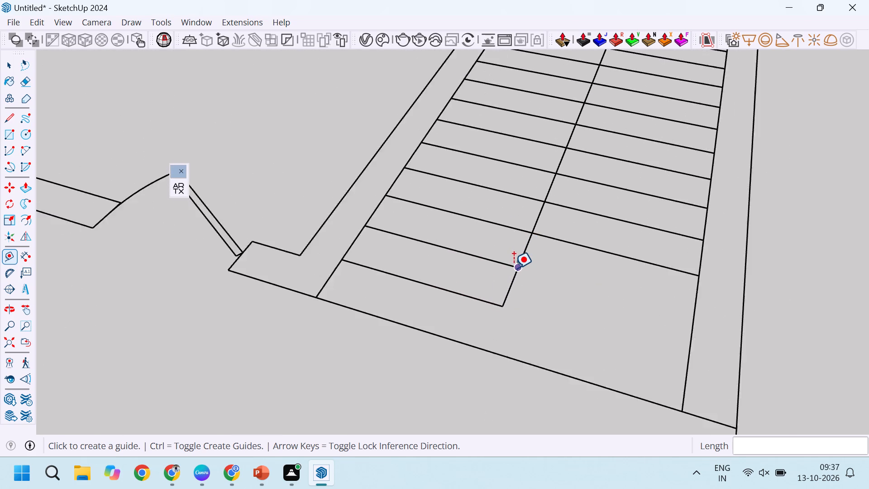
scroll(447, 252, "down", 10)
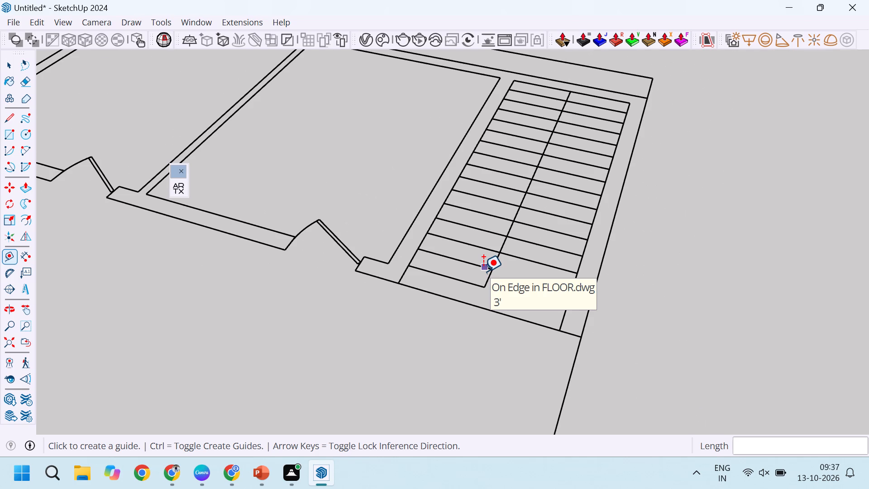
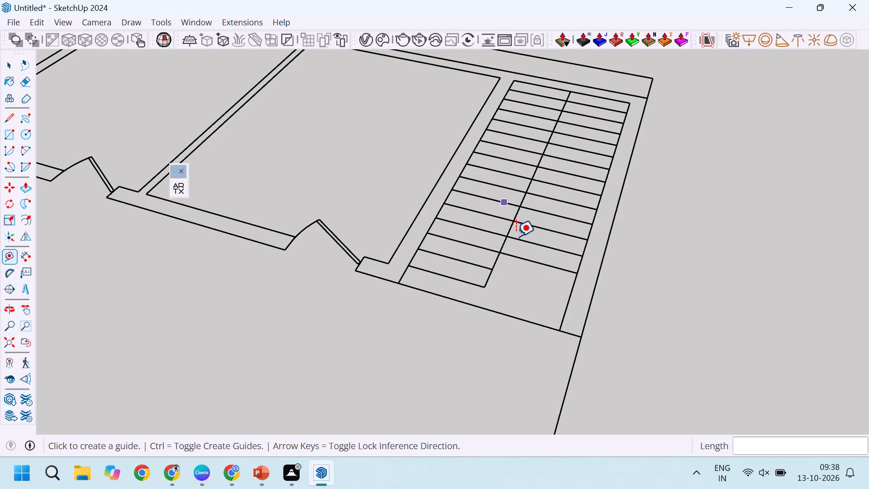
Measure the length of the lowest tread line in the longer stair flight, from its free corner to the wall.
scroll(528, 237, "down", 4)
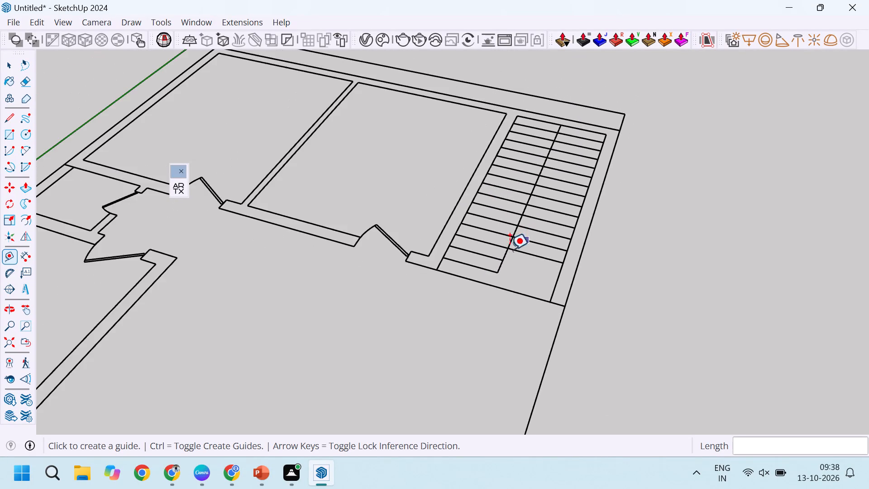
scroll(500, 255, "up", 20)
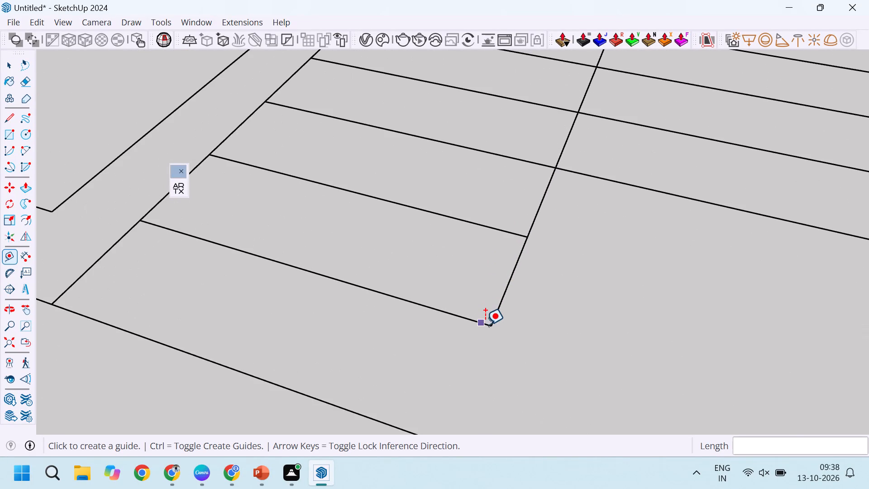
left_click(491, 327)
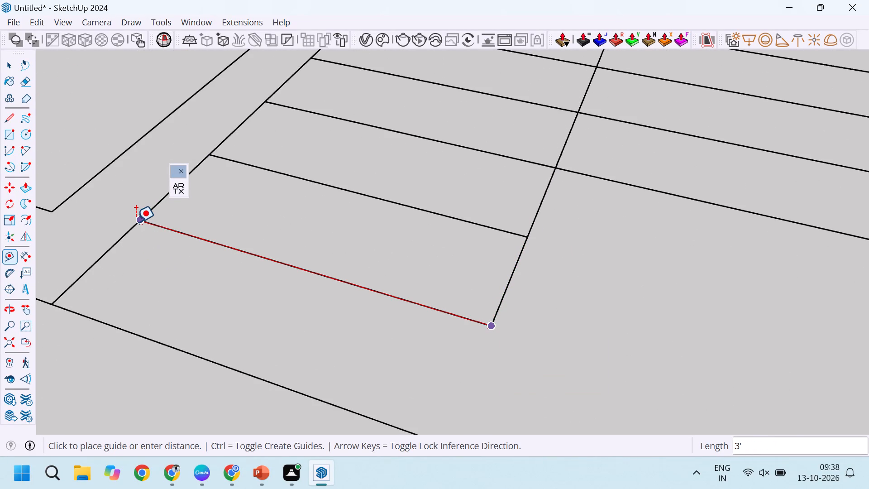
key("Escape")
scroll(341, 311, "down", 12)
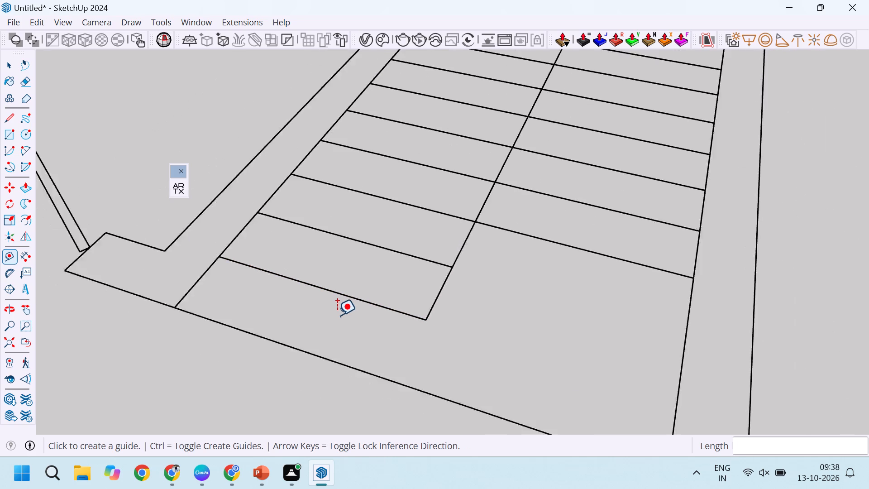
scroll(419, 285, "down", 6)
key("space")
Examine the two-flight staircase and its position relative to the adjoining rooms and hall.
scroll(454, 291, "down", 12)
scroll(438, 278, "up", 9)
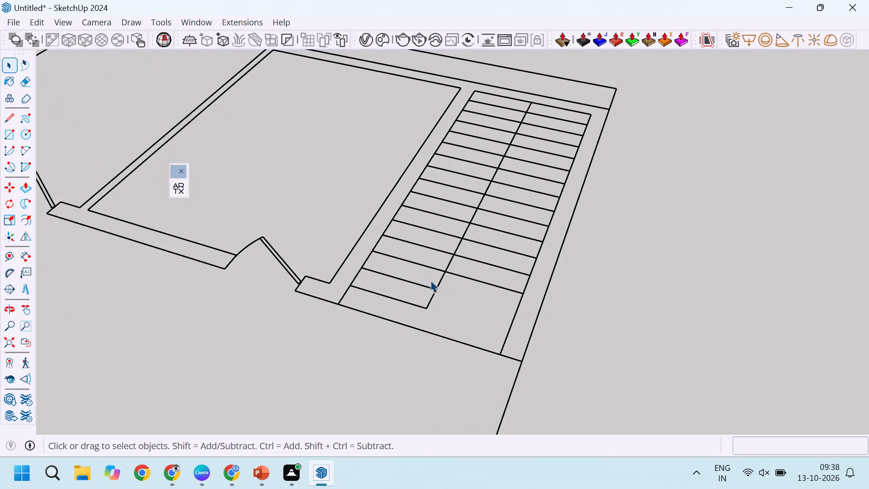
scroll(430, 283, "down", 5)
scroll(442, 253, "up", 3)
scroll(450, 288, "up", 2)
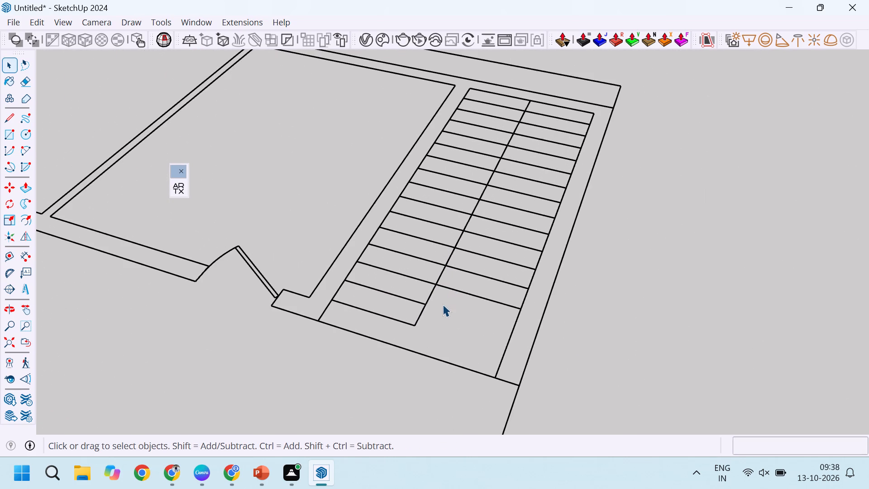
scroll(446, 303, "down", 8)
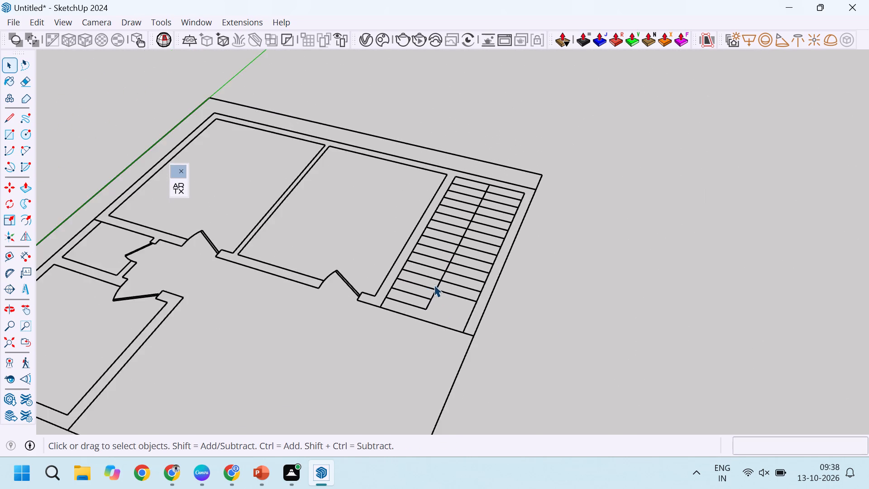
scroll(450, 262, "up", 7)
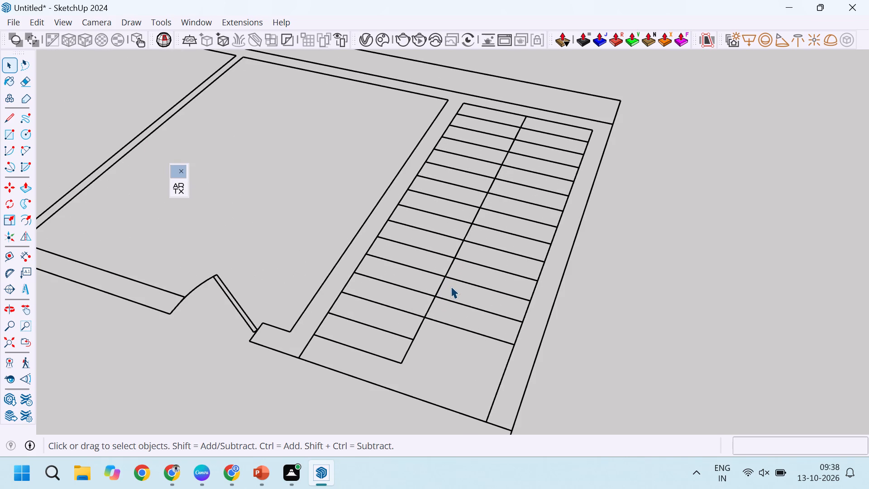
scroll(462, 269, "down", 7)
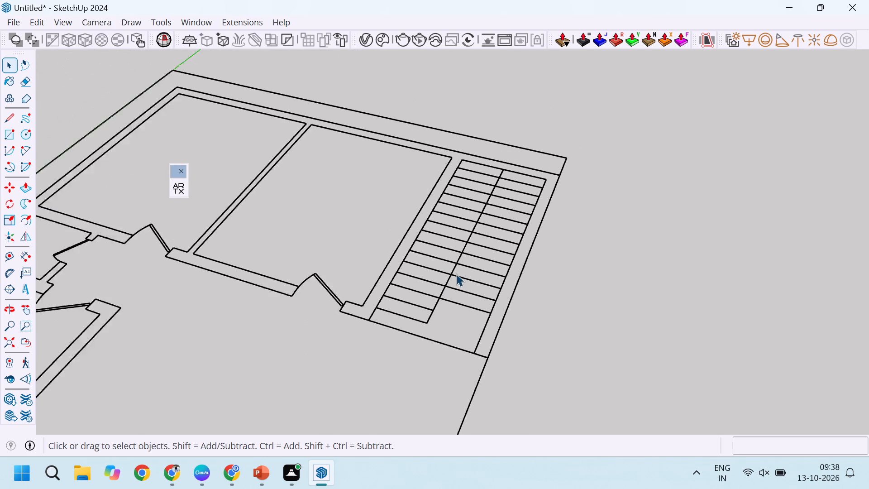
scroll(456, 274, "down", 10)
scroll(395, 358, "up", 5)
scroll(450, 359, "up", 5)
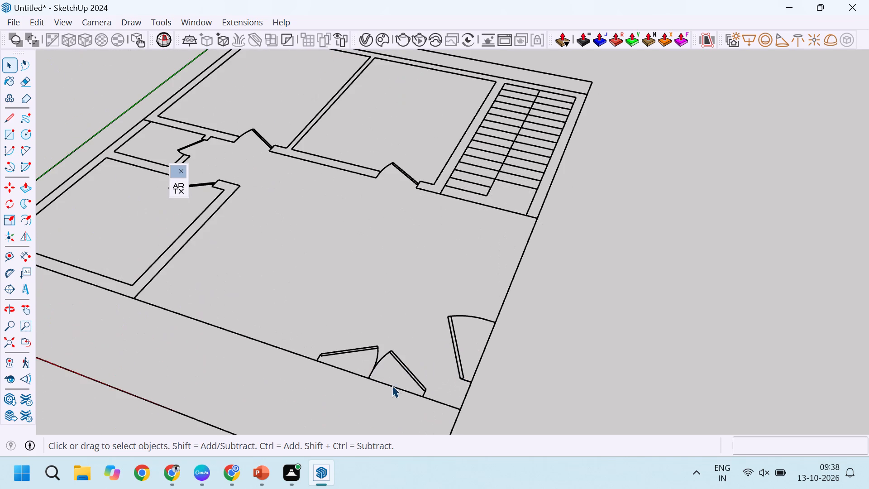
Examine the whole floor plan from the front, covering the rooms, door openings and staircase.
middle_click_drag(391, 385, 490, 328)
scroll(492, 326, "up", 2)
scroll(506, 316, "down", 11)
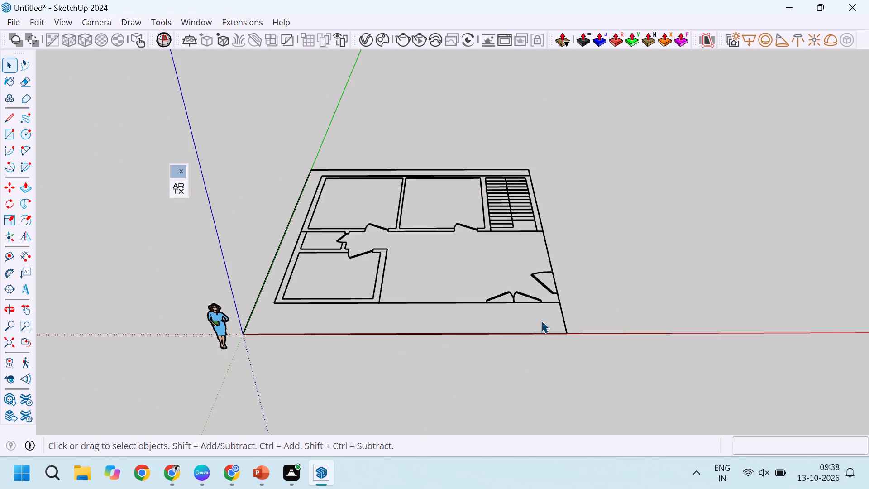
scroll(538, 314, "down", 5)
scroll(509, 320, "up", 9)
scroll(529, 317, "down", 5)
scroll(532, 310, "up", 6)
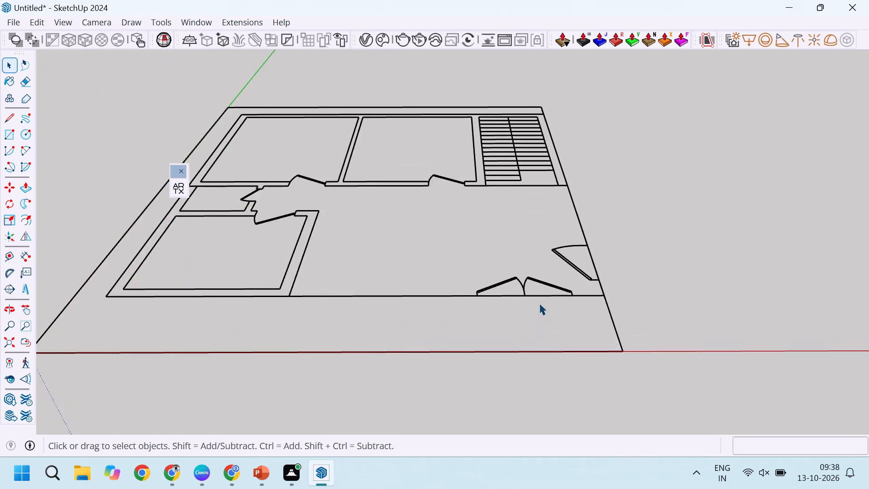
scroll(539, 303, "up", 4)
scroll(535, 295, "down", 7)
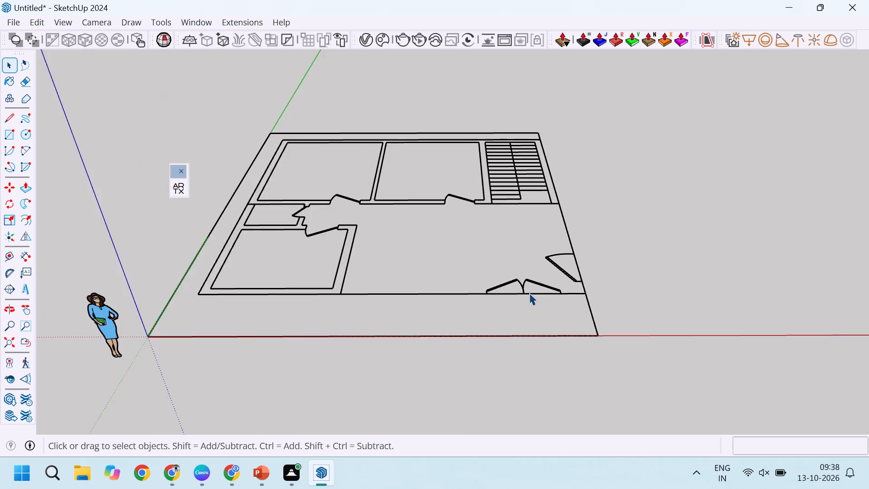
scroll(529, 293, "up", 6)
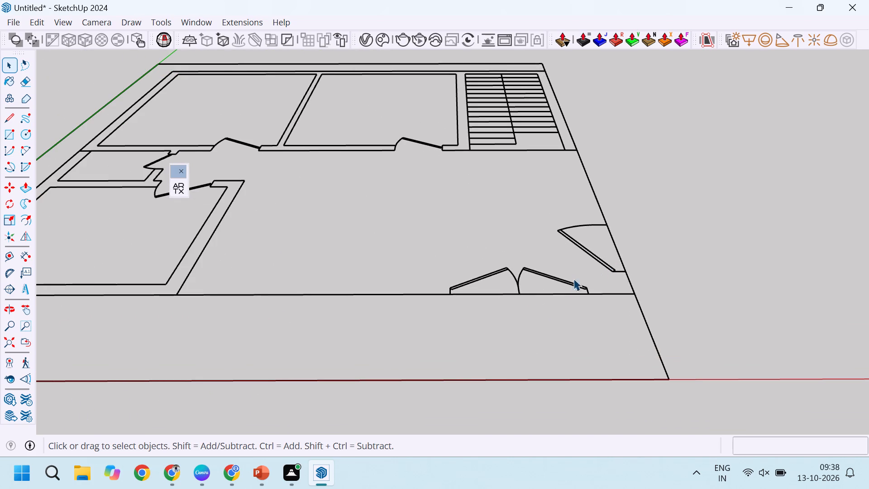
scroll(540, 295, "down", 2)
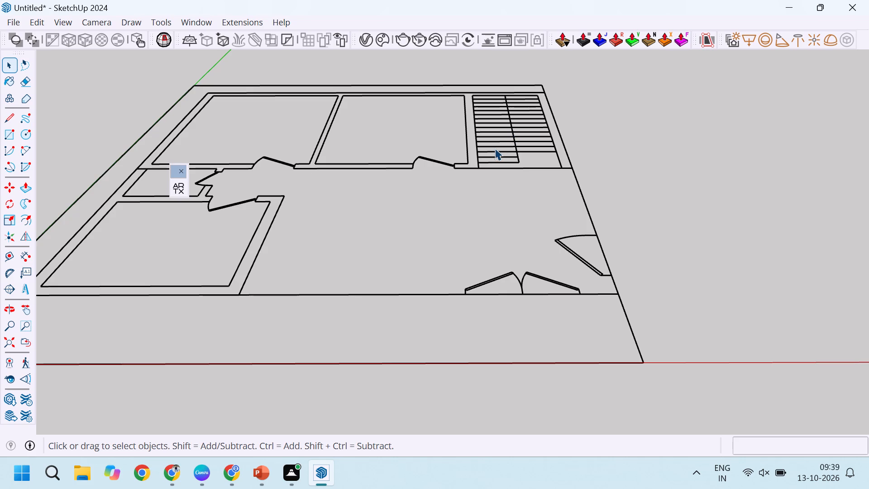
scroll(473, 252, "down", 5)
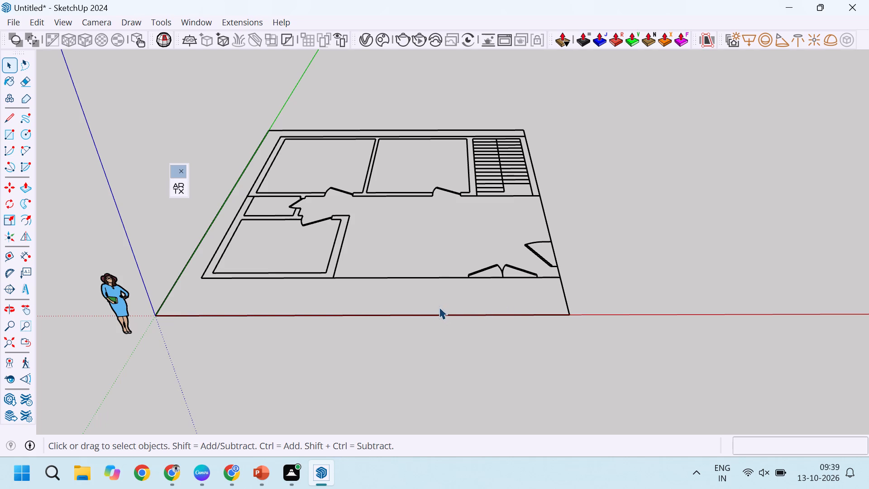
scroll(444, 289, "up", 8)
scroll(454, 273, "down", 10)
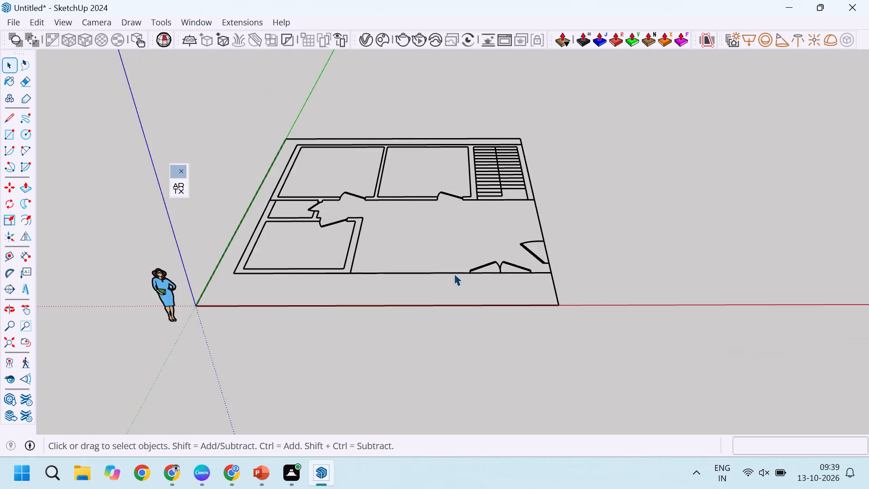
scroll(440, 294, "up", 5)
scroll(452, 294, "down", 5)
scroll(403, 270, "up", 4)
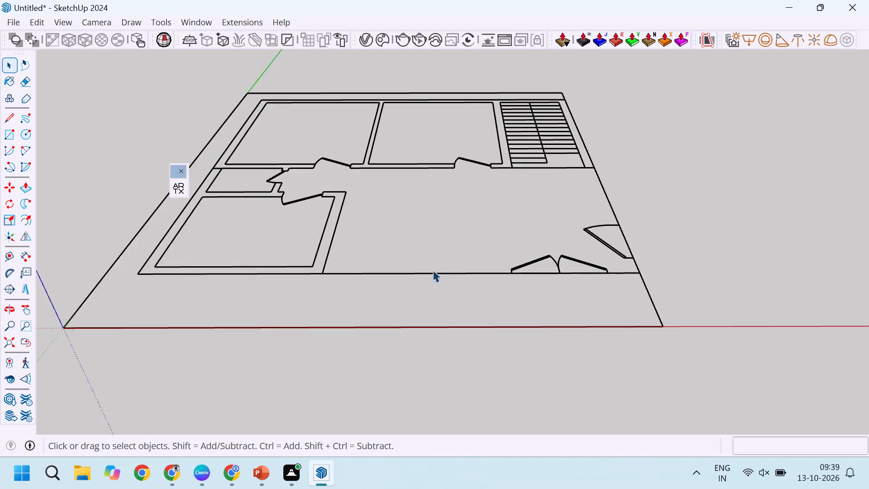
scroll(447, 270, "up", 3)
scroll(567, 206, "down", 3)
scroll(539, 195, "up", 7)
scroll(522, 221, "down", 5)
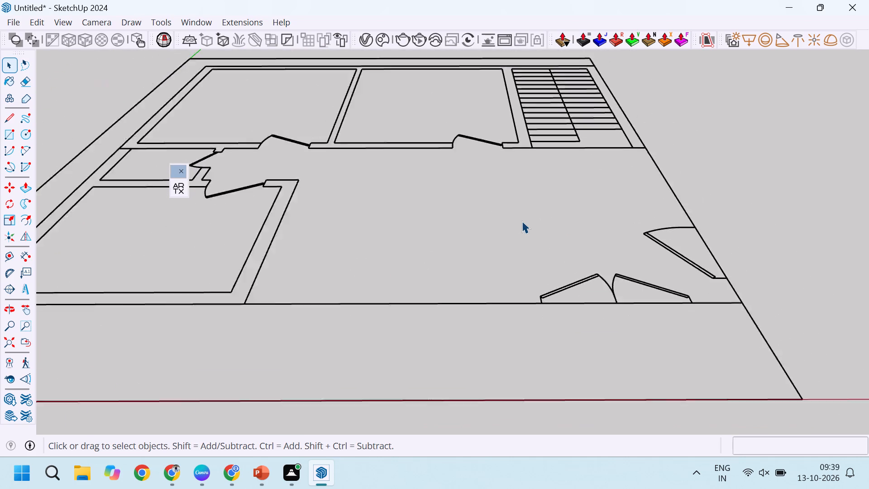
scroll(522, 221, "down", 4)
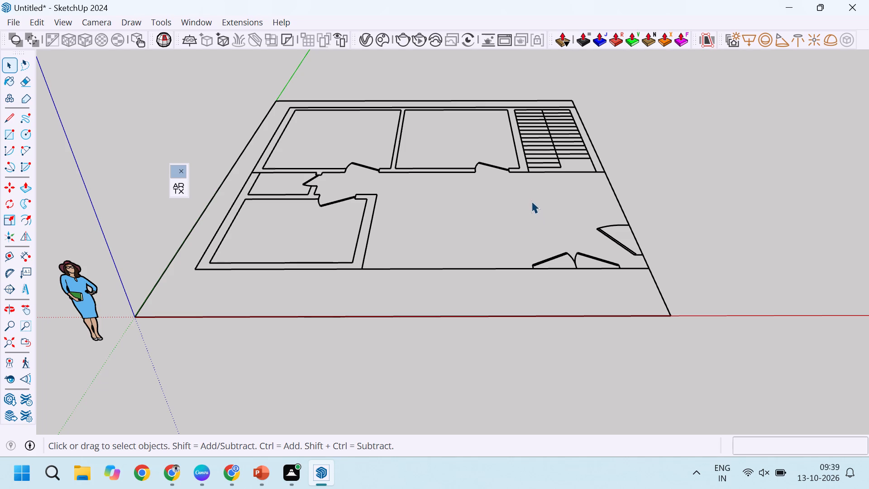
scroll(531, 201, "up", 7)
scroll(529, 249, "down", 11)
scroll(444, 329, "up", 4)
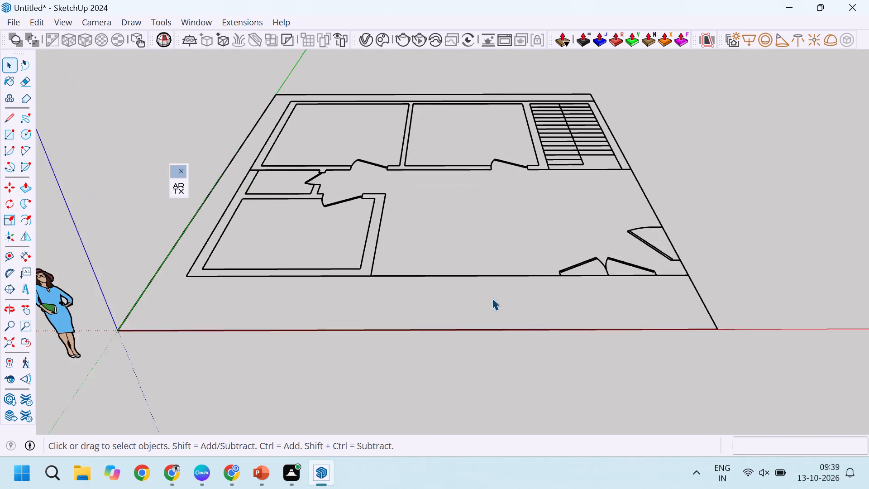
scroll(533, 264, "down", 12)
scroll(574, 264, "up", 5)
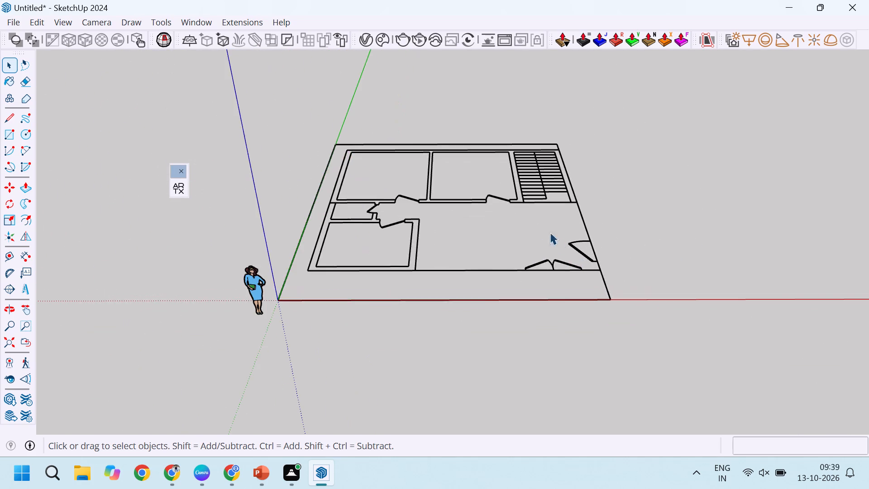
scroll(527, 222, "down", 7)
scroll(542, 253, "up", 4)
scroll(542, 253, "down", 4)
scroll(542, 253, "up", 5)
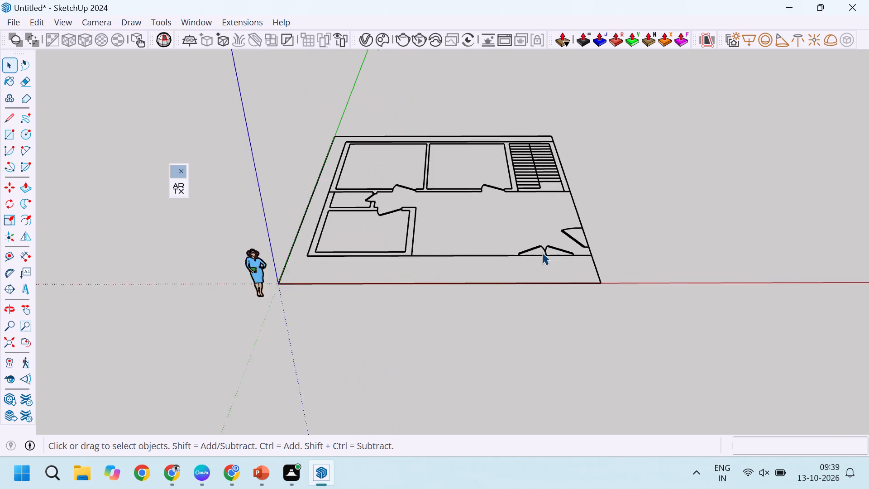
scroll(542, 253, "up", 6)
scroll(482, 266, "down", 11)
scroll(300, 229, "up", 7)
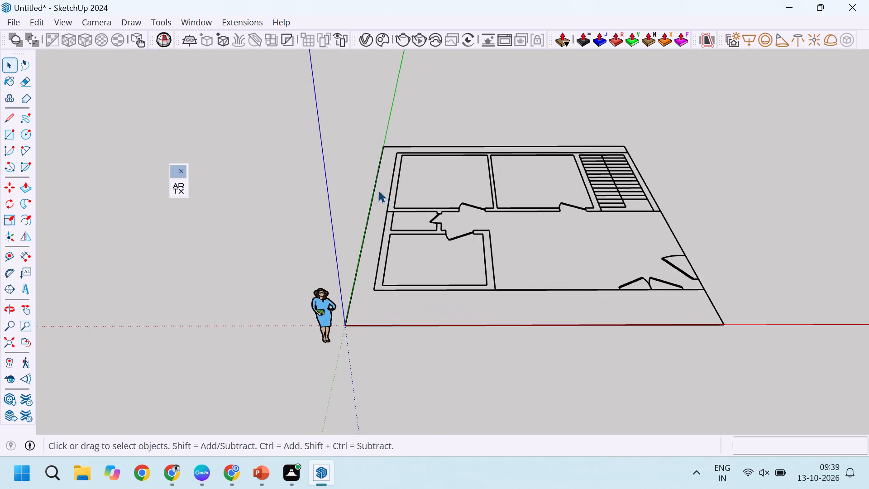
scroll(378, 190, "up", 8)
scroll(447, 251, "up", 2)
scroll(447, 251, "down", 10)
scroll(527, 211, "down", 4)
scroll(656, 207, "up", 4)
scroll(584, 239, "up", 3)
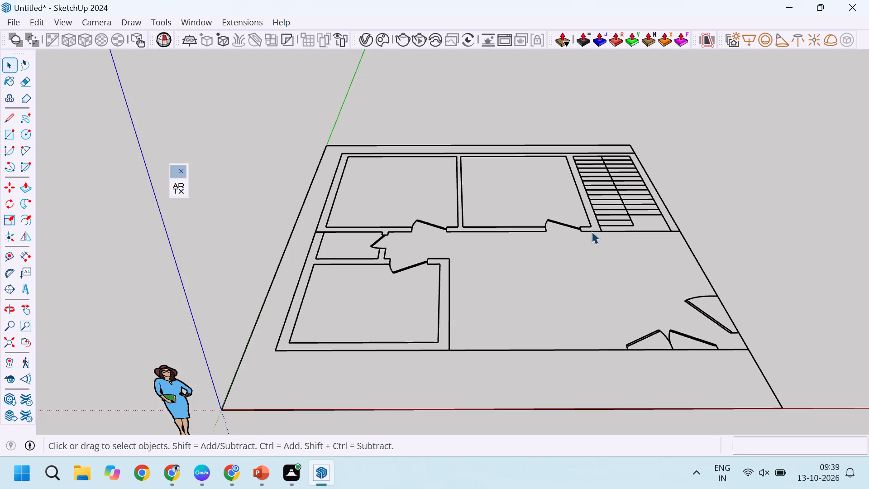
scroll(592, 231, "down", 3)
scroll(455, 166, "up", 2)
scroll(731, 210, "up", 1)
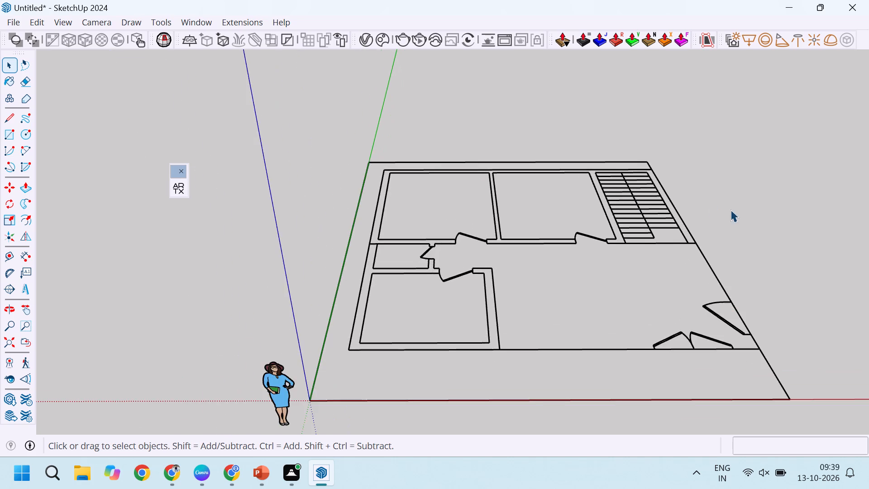
Draw a rectangle over the rear wall strip of the first room, from its outer corner to the partition wall junction.
scroll(731, 210, "up", 2)
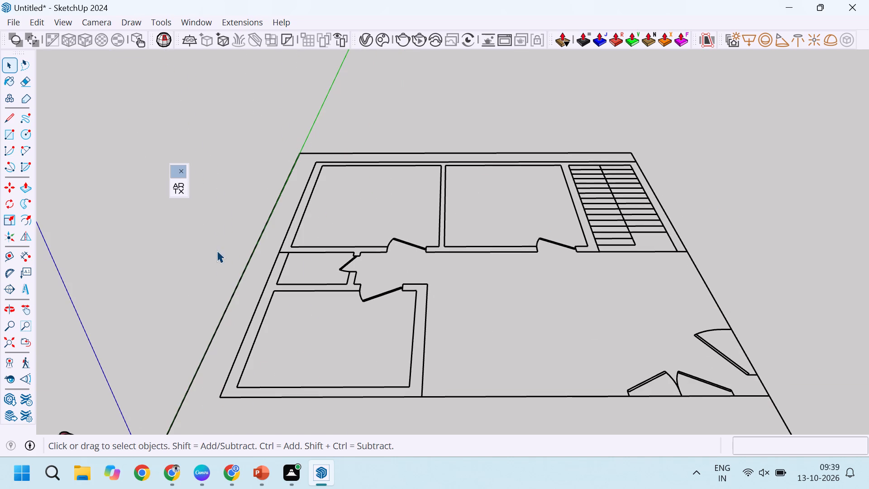
scroll(200, 193, "up", 20)
scroll(200, 193, "up", 2)
scroll(373, 174, "down", 10)
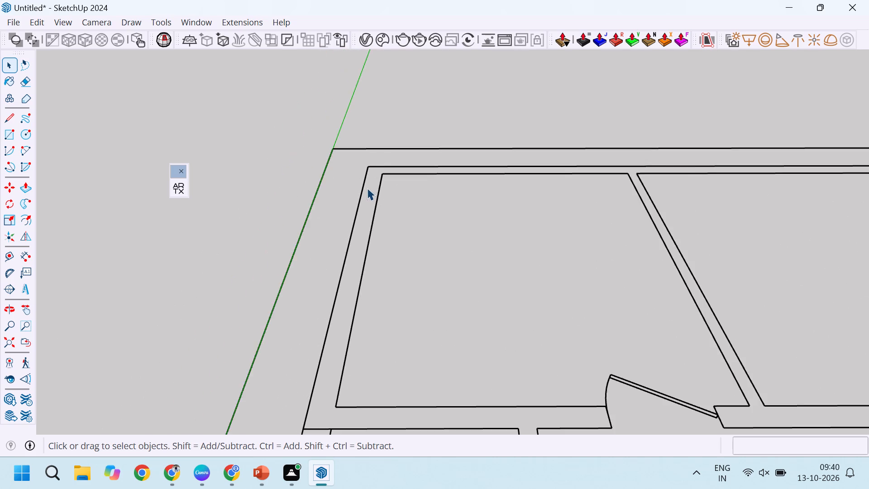
scroll(367, 188, "up", 6)
key("r")
left_click(368, 151)
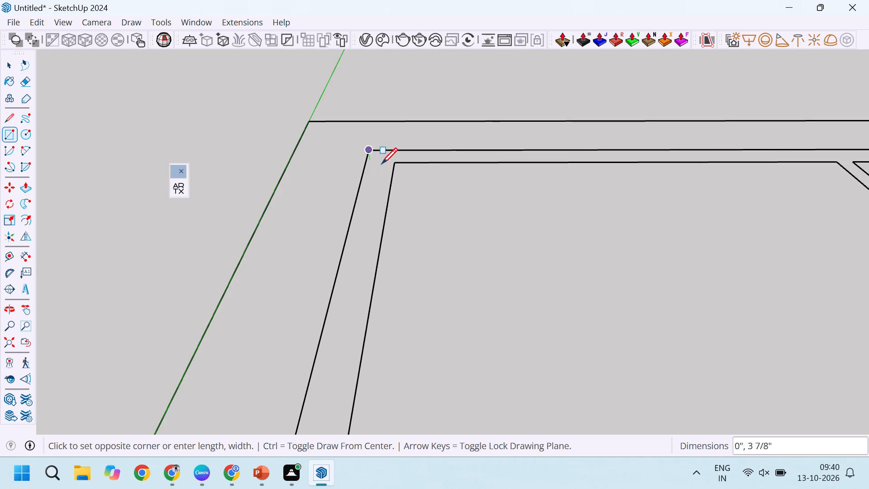
scroll(393, 165, "down", 12)
scroll(688, 144, "up", 6)
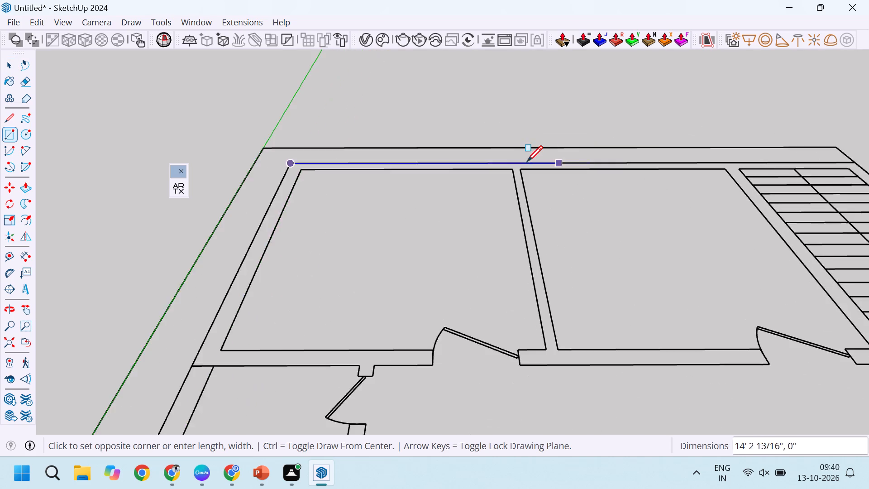
scroll(527, 161, "up", 7)
left_click(501, 172)
Extrude the rear wall rectangle of the first room upward to a height of 10'.
scroll(504, 178, "down", 6)
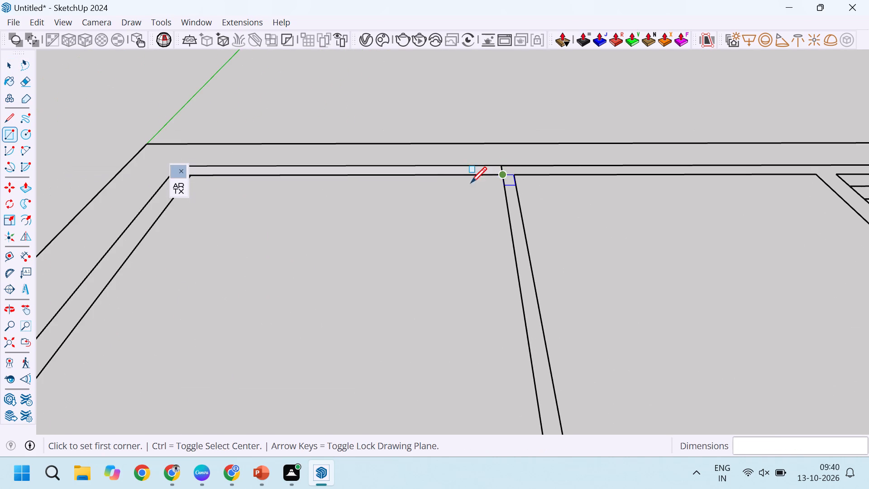
key("p")
left_click(454, 170)
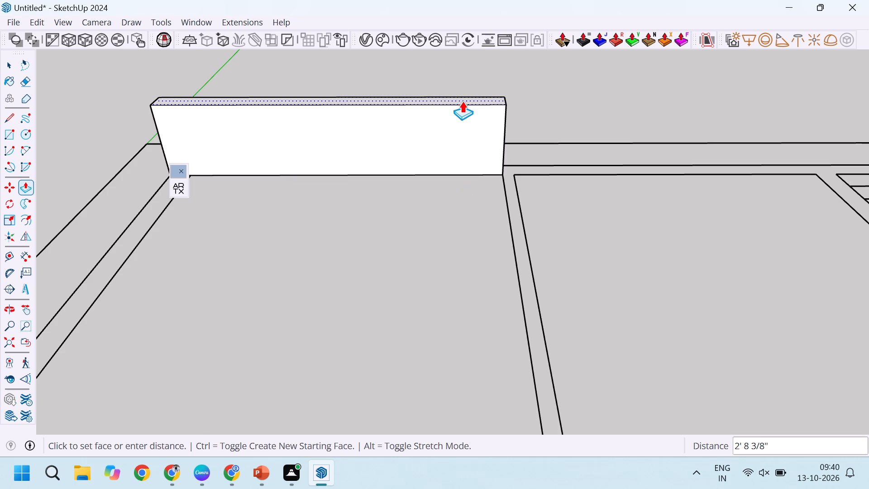
type("10'")
key("Return")
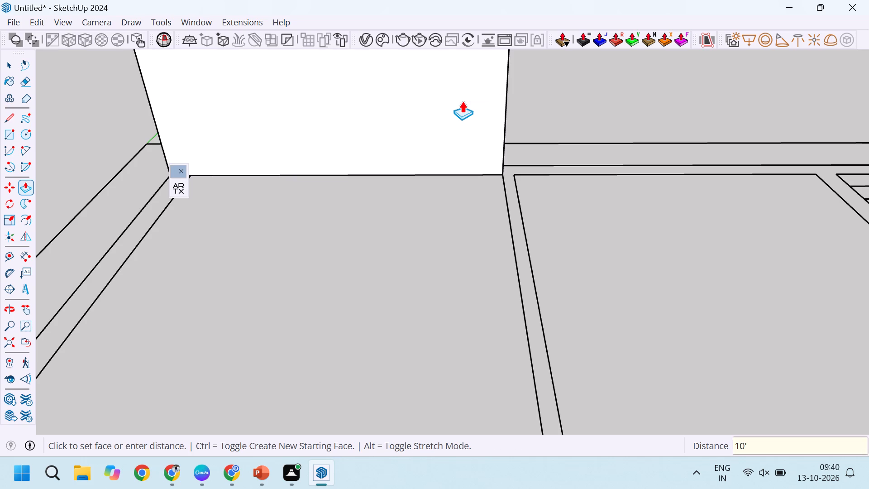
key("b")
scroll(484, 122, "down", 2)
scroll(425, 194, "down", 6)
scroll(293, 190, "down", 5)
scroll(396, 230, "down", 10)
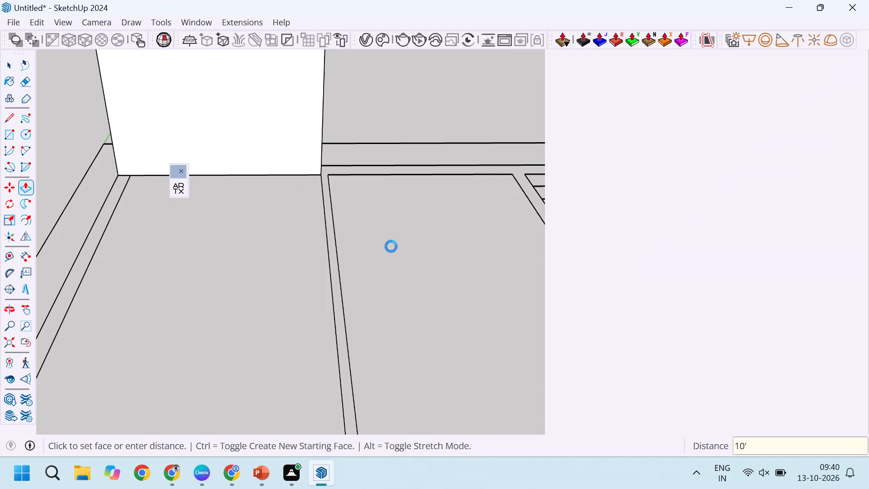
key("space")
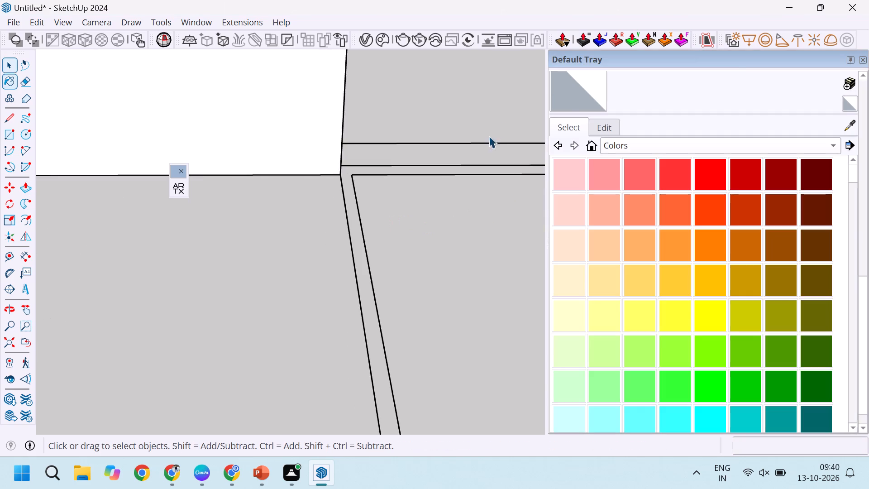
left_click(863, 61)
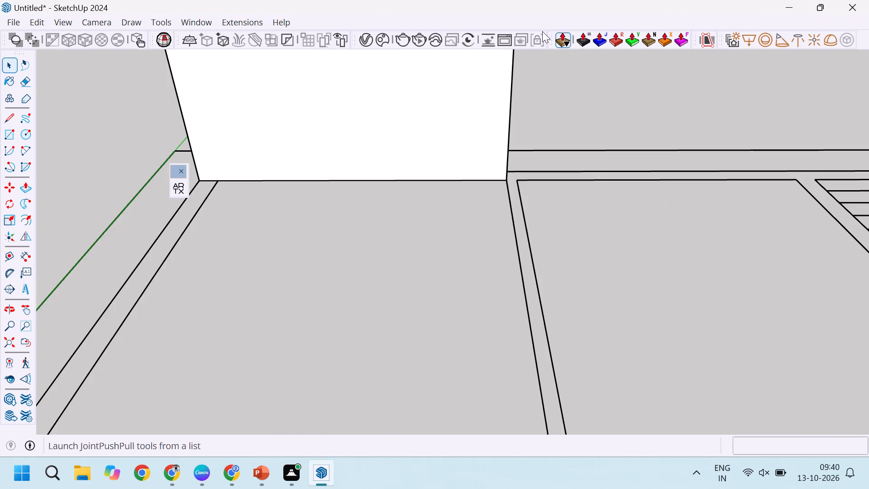
Undock the JointPushPull toolbar and close it.
left_click(555, 38)
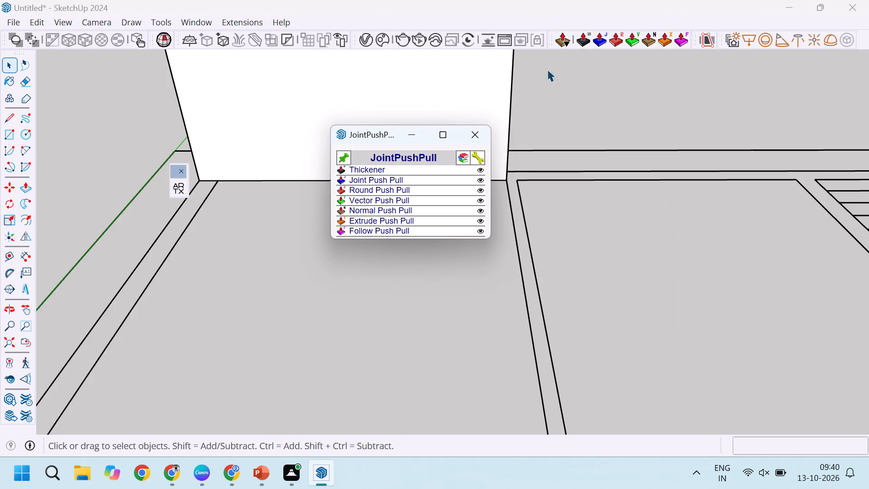
left_click(477, 134)
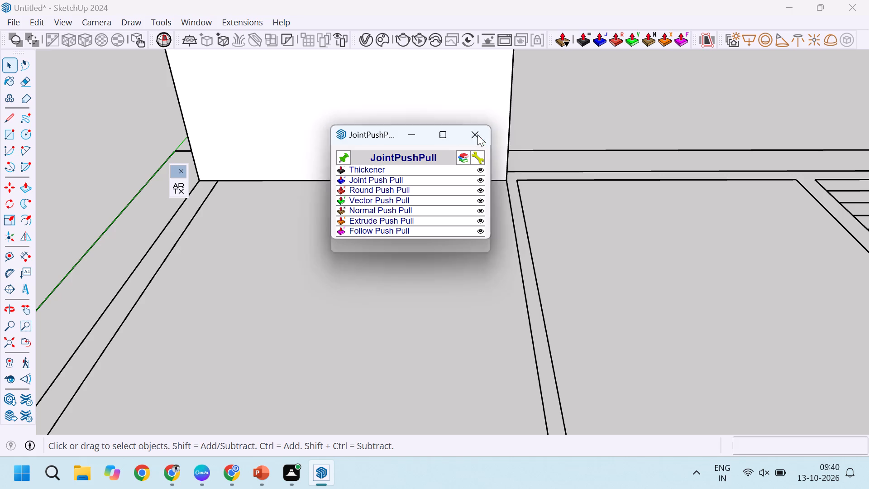
left_click_drag(552, 40, 554, 94)
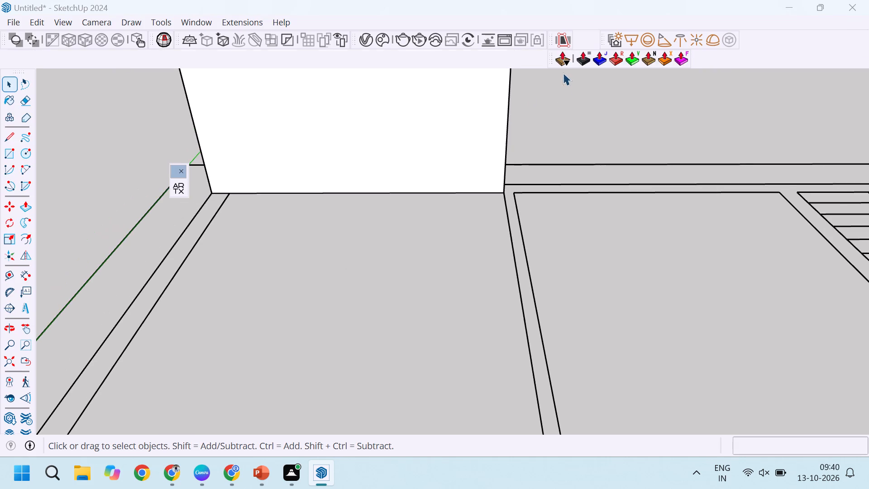
left_click(686, 73)
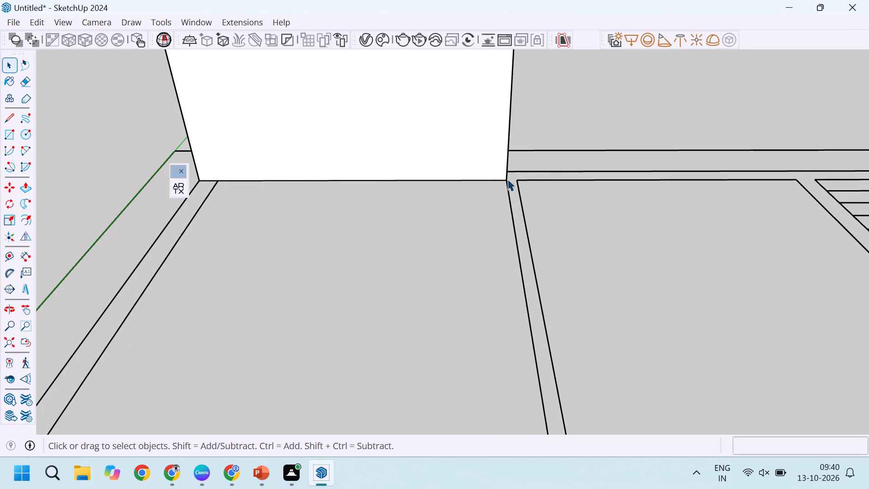
Extend the rear wall's end face 5" across the partition wall's thickness, keeping the starting face as a separate section.
scroll(486, 180, "down", 11)
middle_click_drag(619, 180, 342, 174)
scroll(525, 162, "up", 8)
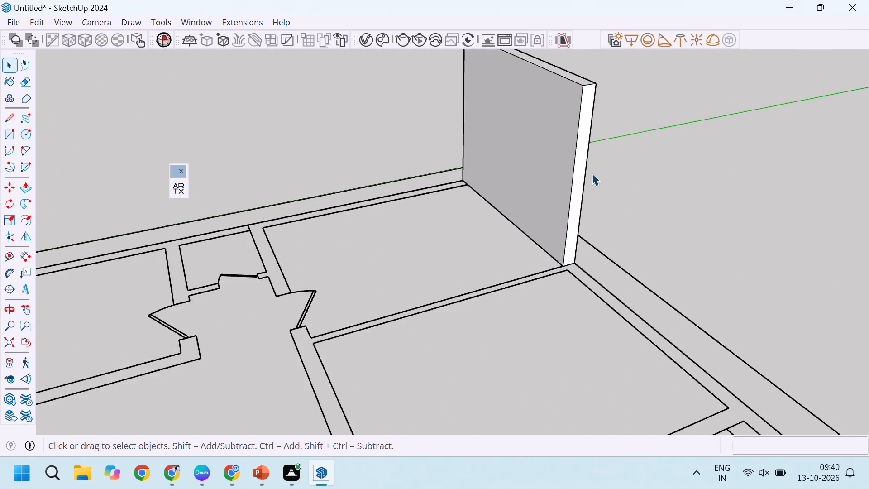
scroll(592, 173, "up", 2)
key("p")
left_click(568, 173)
scroll(568, 173, "down", 4)
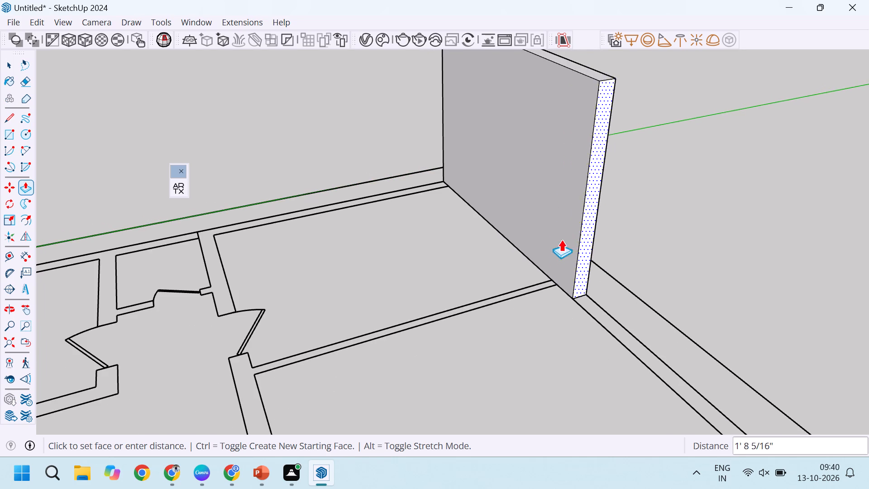
scroll(562, 264, "up", 9)
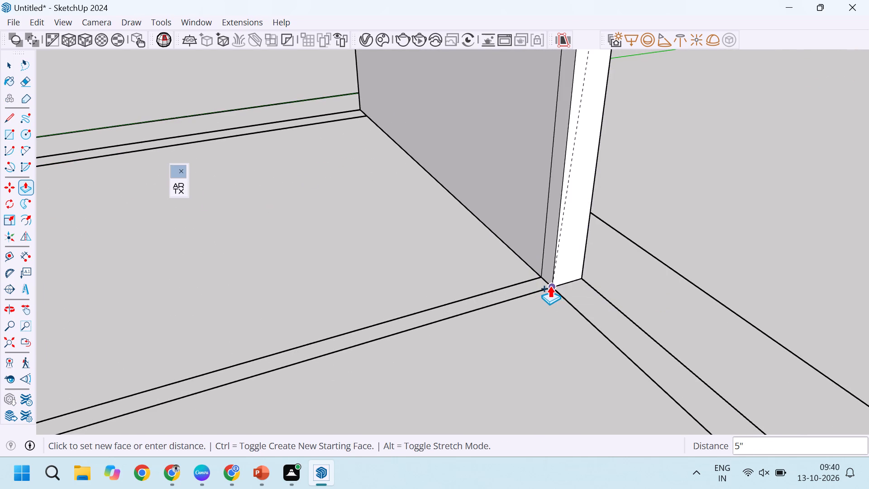
left_click(550, 286)
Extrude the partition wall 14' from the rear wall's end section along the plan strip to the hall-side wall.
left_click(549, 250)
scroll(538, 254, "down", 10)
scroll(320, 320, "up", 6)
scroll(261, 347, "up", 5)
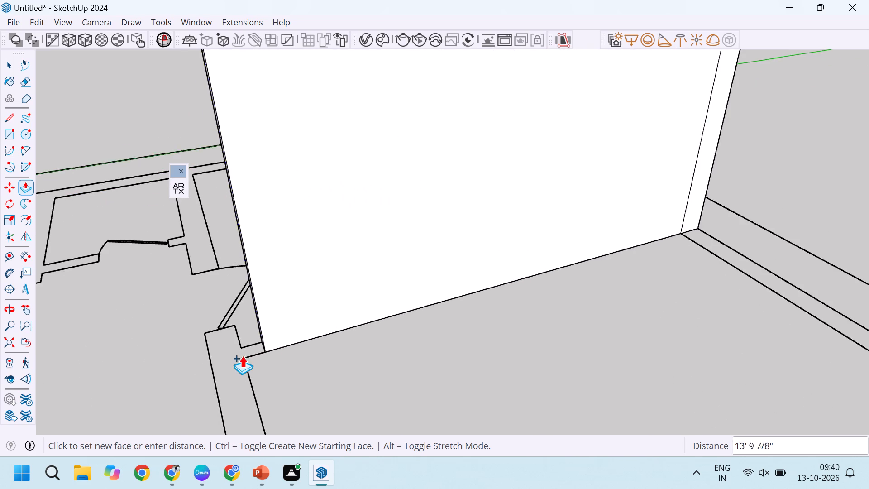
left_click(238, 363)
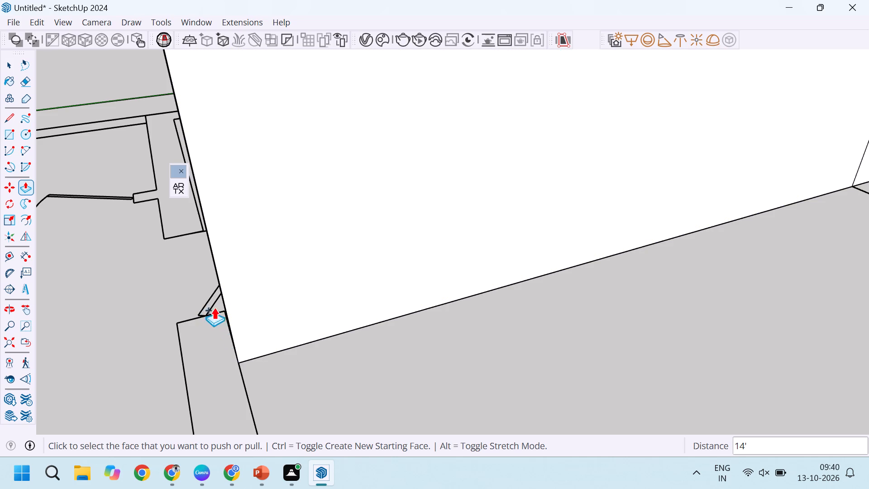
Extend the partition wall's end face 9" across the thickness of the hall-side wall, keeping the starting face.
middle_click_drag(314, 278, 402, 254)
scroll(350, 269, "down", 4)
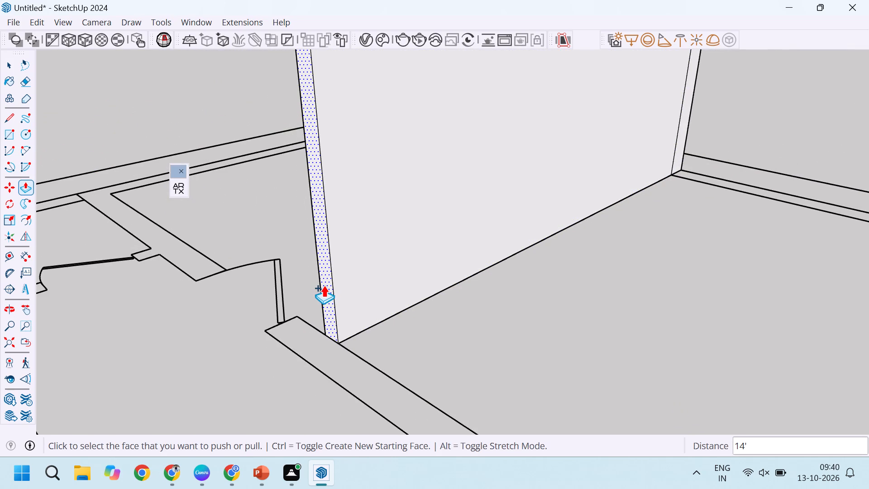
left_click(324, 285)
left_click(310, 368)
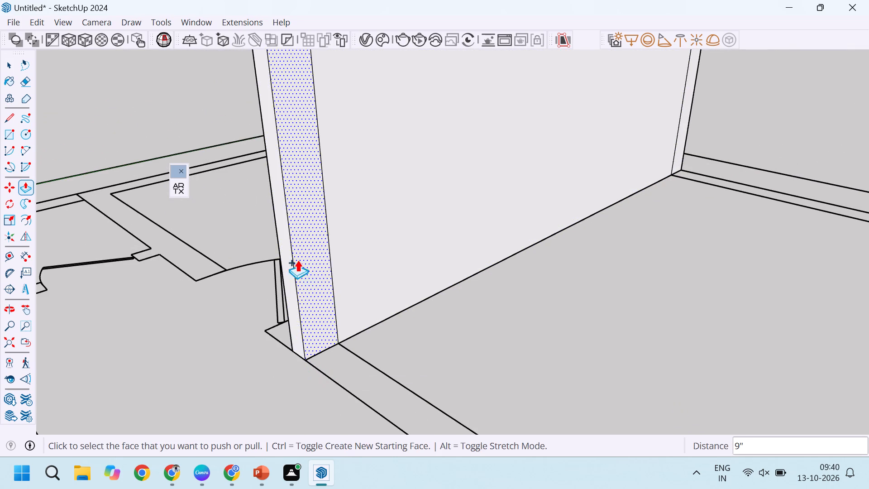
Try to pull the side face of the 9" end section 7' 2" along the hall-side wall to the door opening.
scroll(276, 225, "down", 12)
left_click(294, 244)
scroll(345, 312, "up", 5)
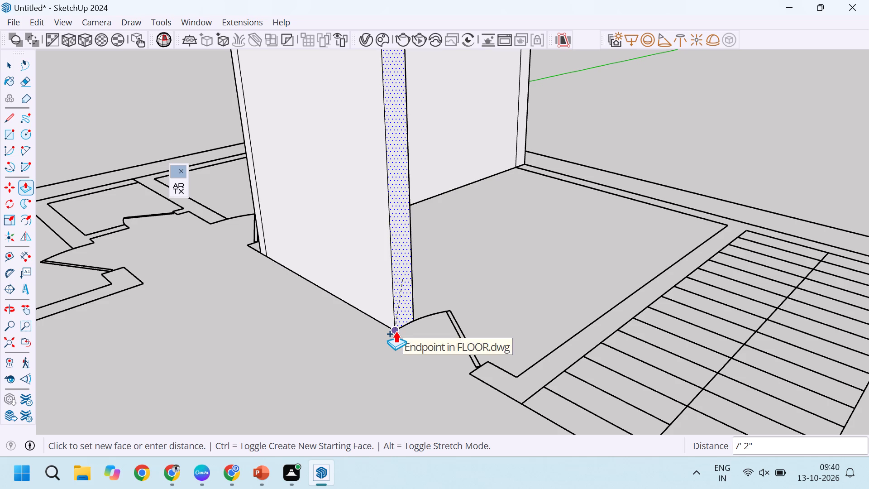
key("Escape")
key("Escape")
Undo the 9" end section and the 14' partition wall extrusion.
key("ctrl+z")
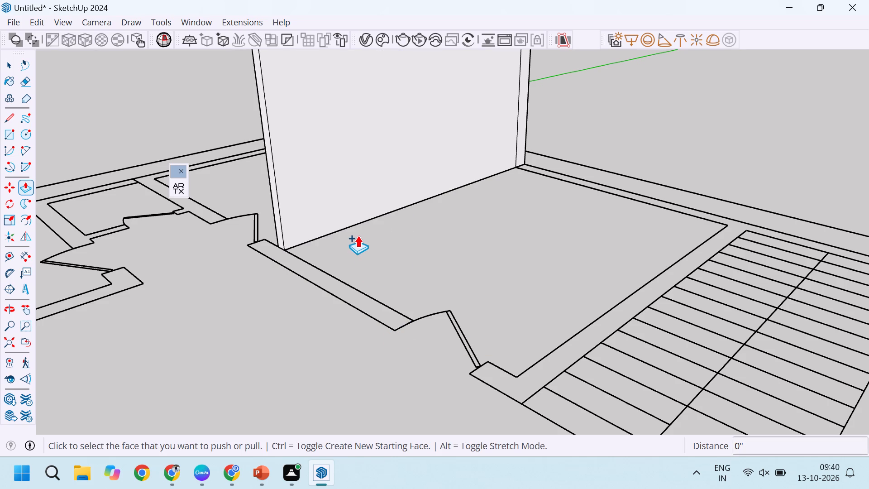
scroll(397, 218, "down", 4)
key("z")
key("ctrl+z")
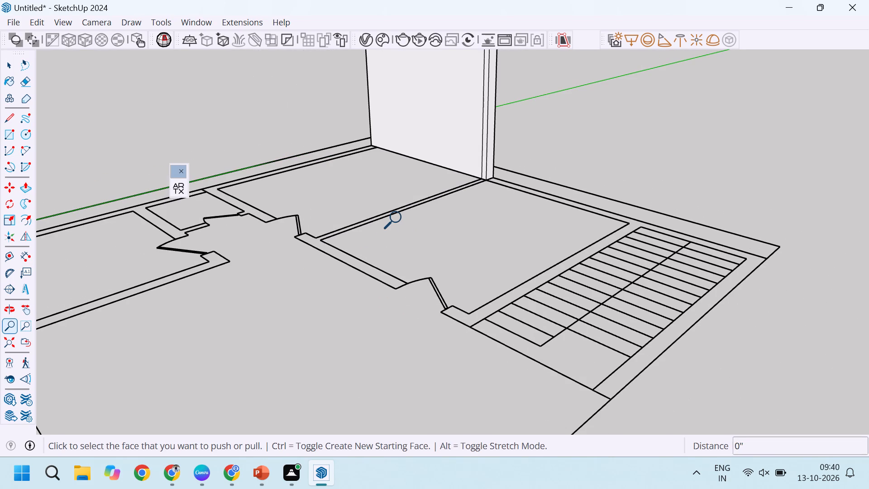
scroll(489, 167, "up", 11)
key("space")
Examine the raised rear wall against the floor plan, covering the partition junction, hall-side wall, door openings and staircase.
scroll(447, 264, "down", 12)
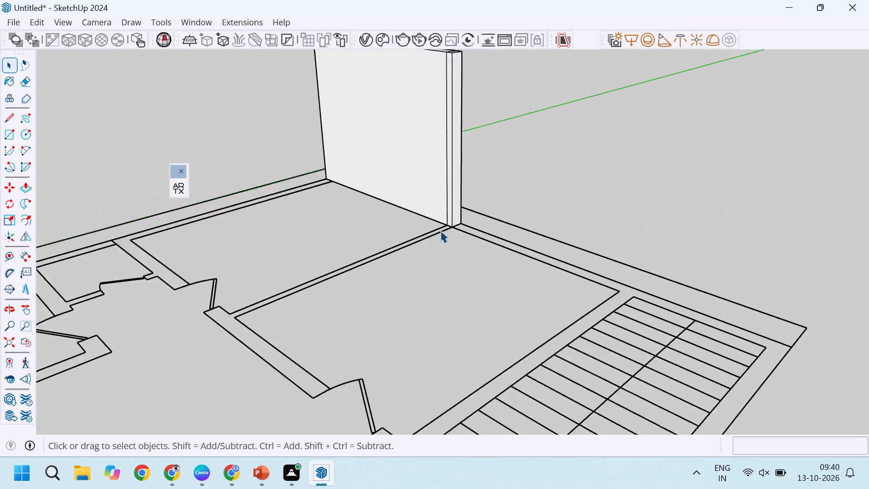
scroll(440, 230, "down", 7)
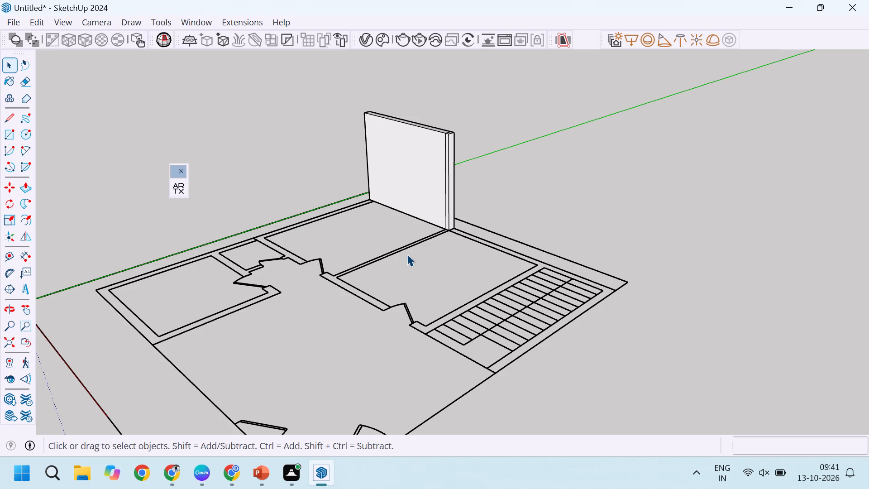
scroll(454, 231, "down", 9)
scroll(443, 219, "up", 7)
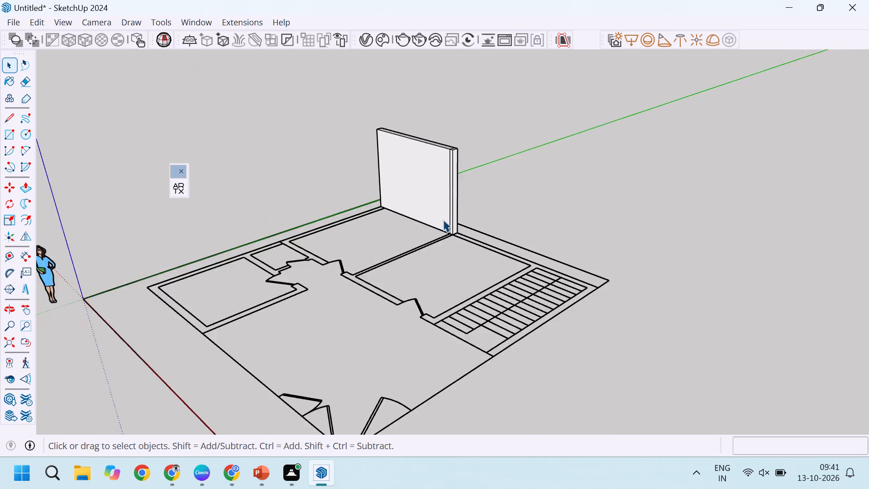
scroll(443, 220, "up", 9)
scroll(454, 257, "up", 4)
scroll(454, 257, "down", 11)
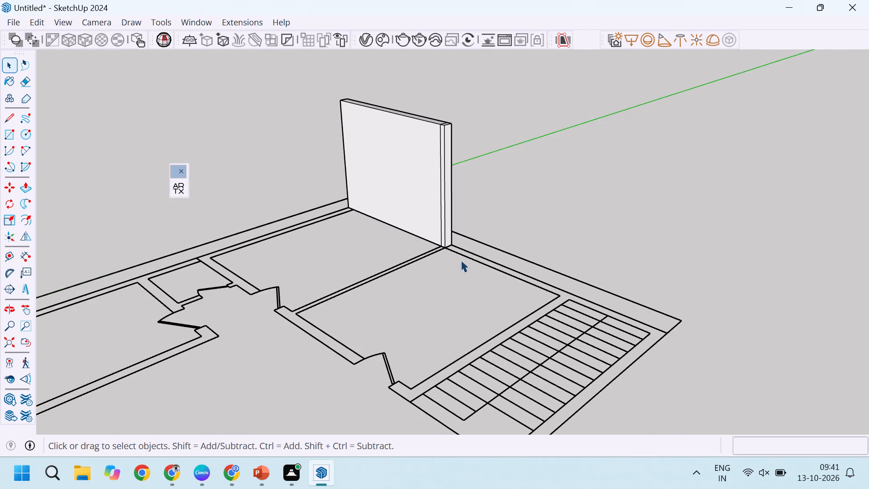
scroll(428, 259, "down", 4)
scroll(433, 258, "up", 4)
scroll(340, 296, "up", 5)
scroll(308, 326, "down", 4)
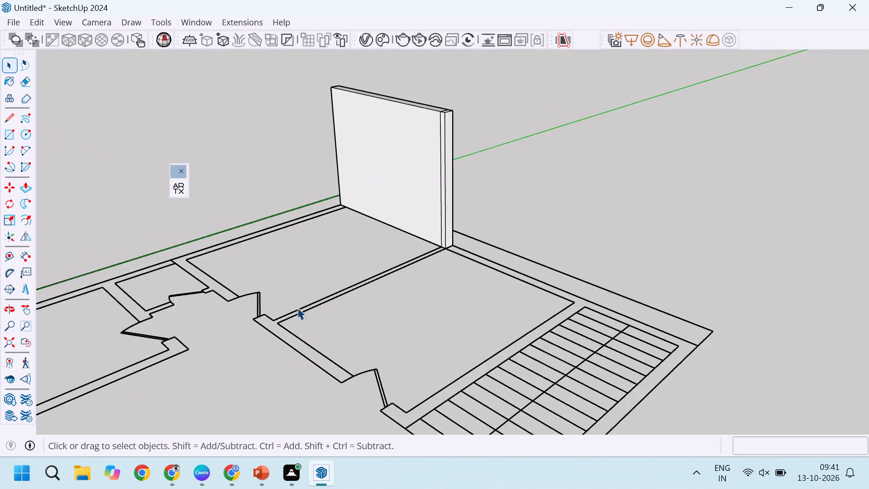
scroll(297, 307, "down", 6)
scroll(305, 298, "up", 4)
scroll(334, 335, "up", 2)
scroll(324, 346, "down", 1)
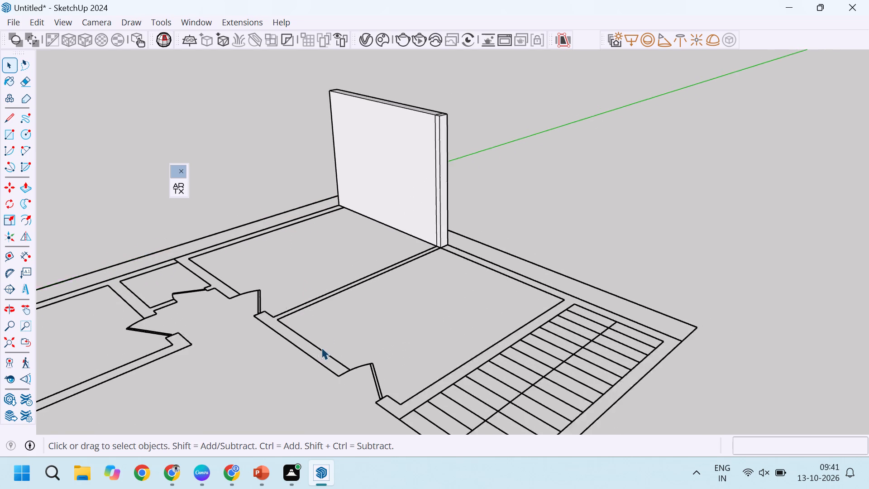
scroll(321, 347, "down", 6)
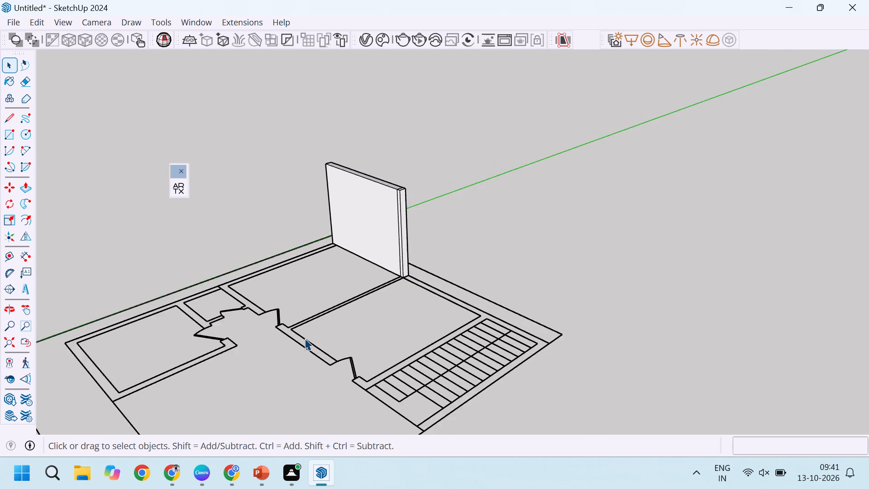
scroll(305, 338, "down", 1)
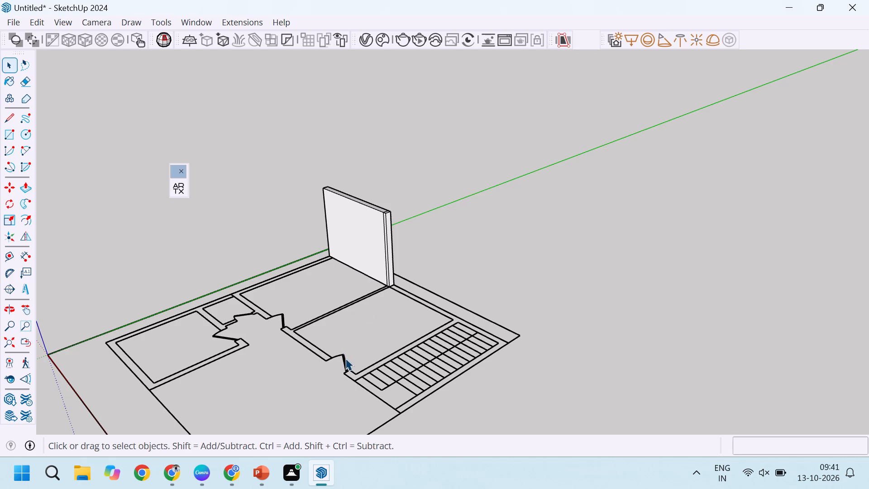
scroll(436, 277, "down", 4)
scroll(355, 291, "up", 5)
scroll(442, 307, "up", 3)
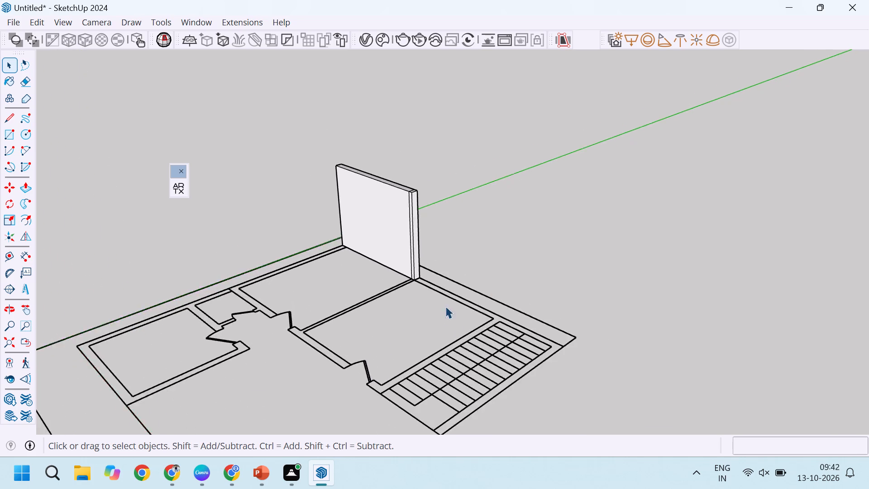
scroll(445, 306, "up", 2)
scroll(499, 313, "up", 2)
scroll(496, 308, "down", 9)
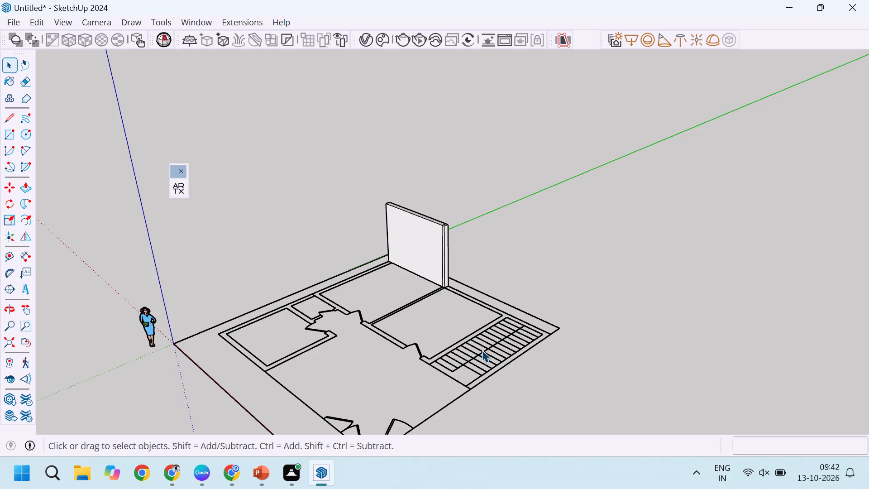
scroll(396, 254, "up", 12)
scroll(475, 318, "up", 12)
scroll(491, 314, "down", 8)
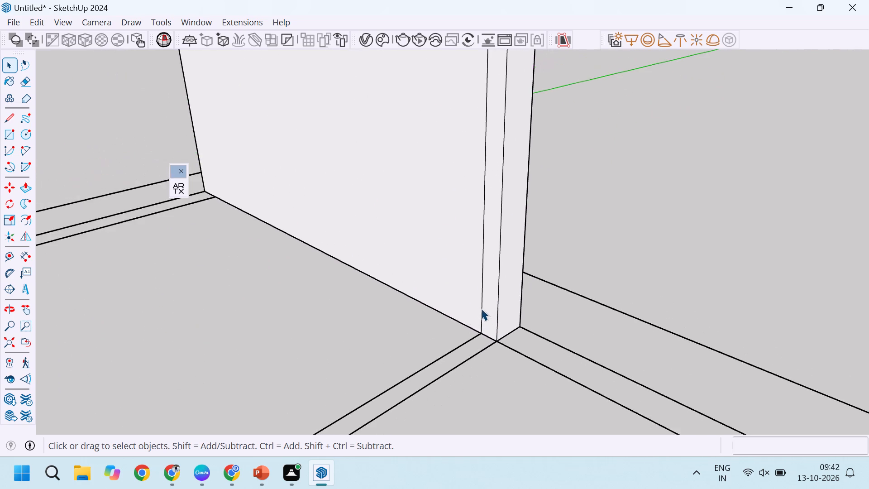
Push the rear wall's outer end face inward 9" to the inner line of the side wall strip.
scroll(481, 308, "down", 12)
middle_click_drag(410, 278, 538, 248)
scroll(536, 246, "down", 10)
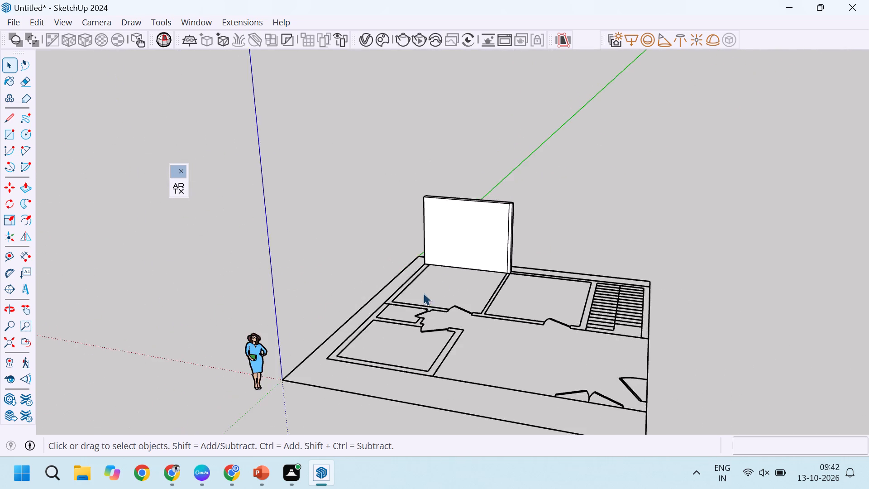
scroll(388, 319, "up", 12)
middle_click_drag(450, 287, 434, 387)
scroll(449, 342, "down", 5)
scroll(446, 216, "up", 1)
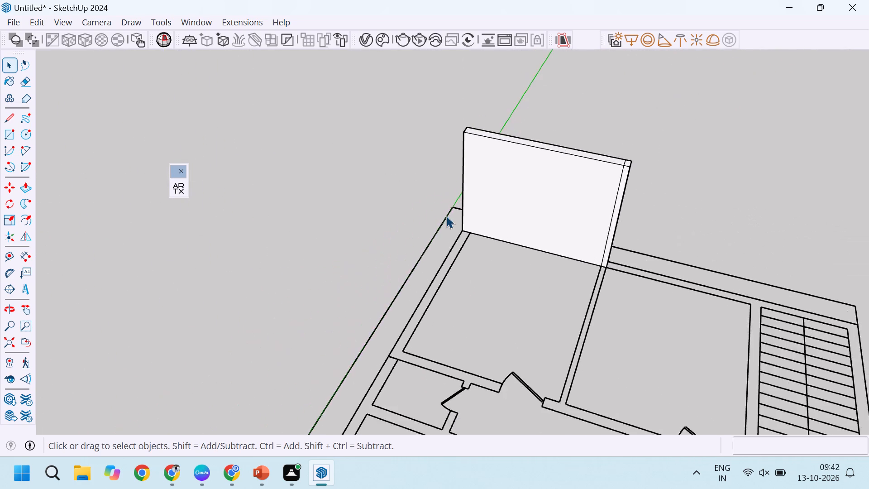
scroll(446, 216, "up", 7)
scroll(494, 316, "down", 11)
middle_click_drag(477, 278, 595, 276)
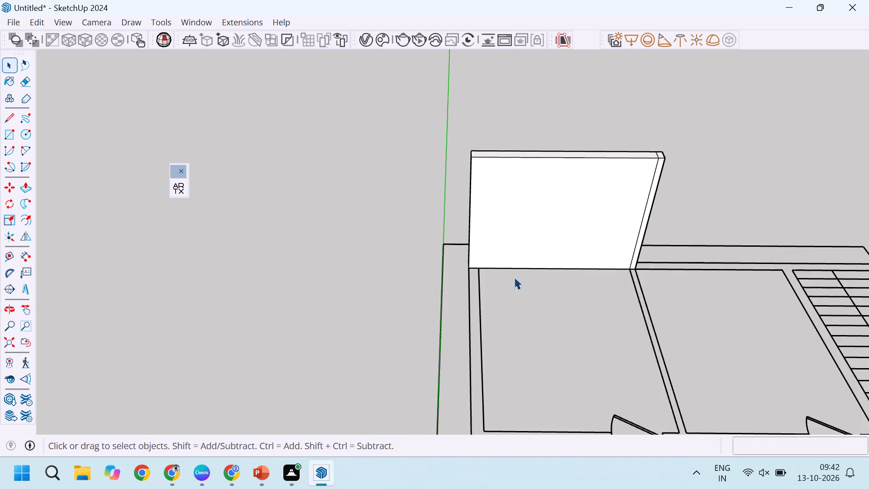
scroll(509, 277, "up", 8)
middle_click_drag(444, 252, 653, 230)
scroll(574, 232, "up", 2)
scroll(450, 232, "up", 4)
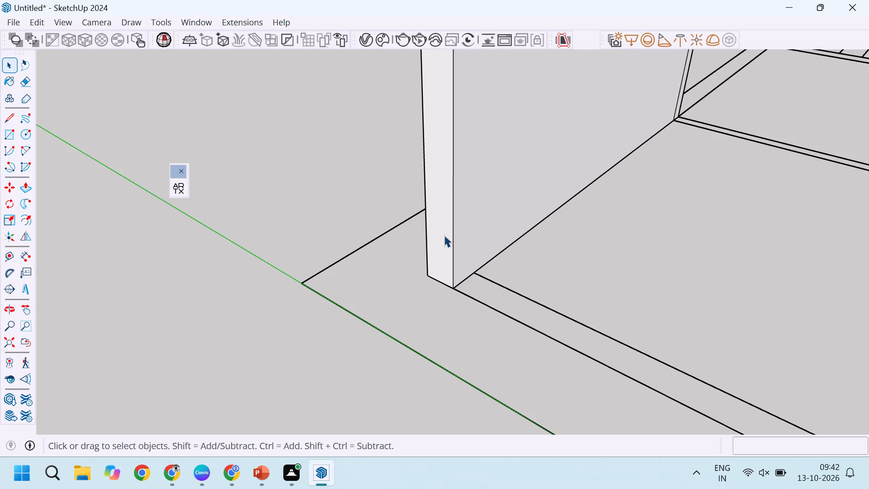
key("p")
left_click(438, 233)
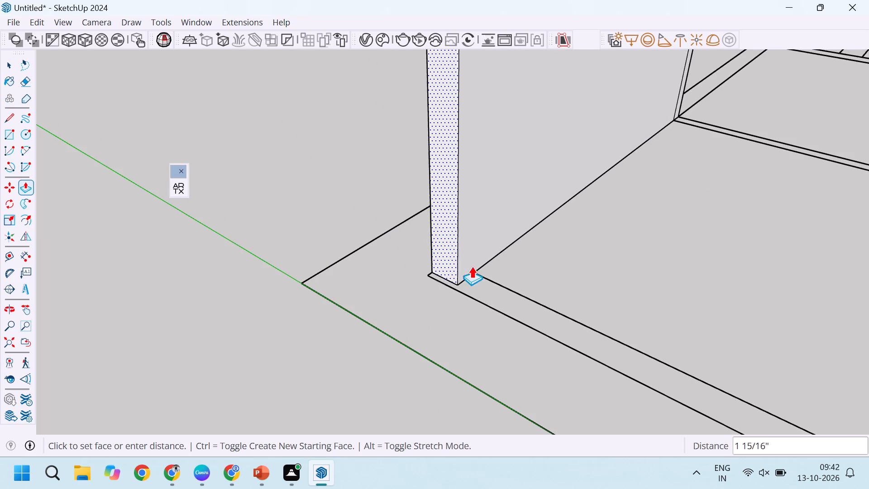
left_click(477, 274)
scroll(457, 236, "down", 6)
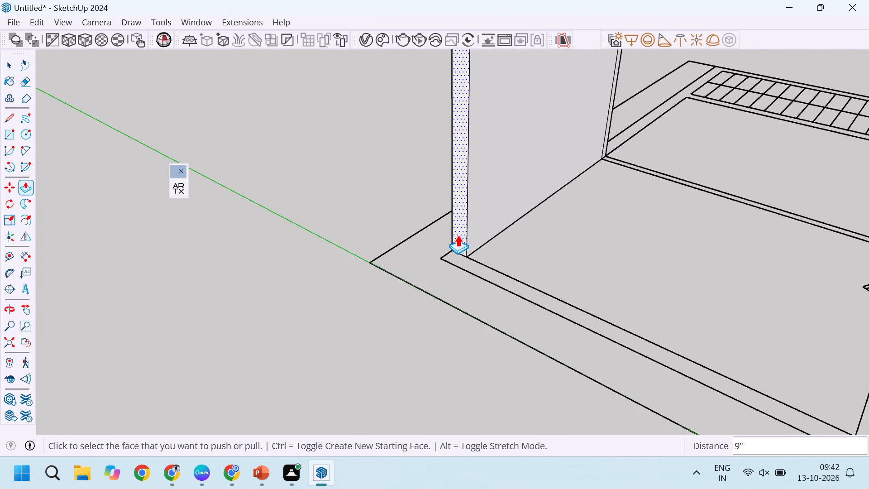
Pull the rear wall's outer end face outward 9" to the outer line of the side wall strip.
left_click(458, 235)
left_click(460, 271)
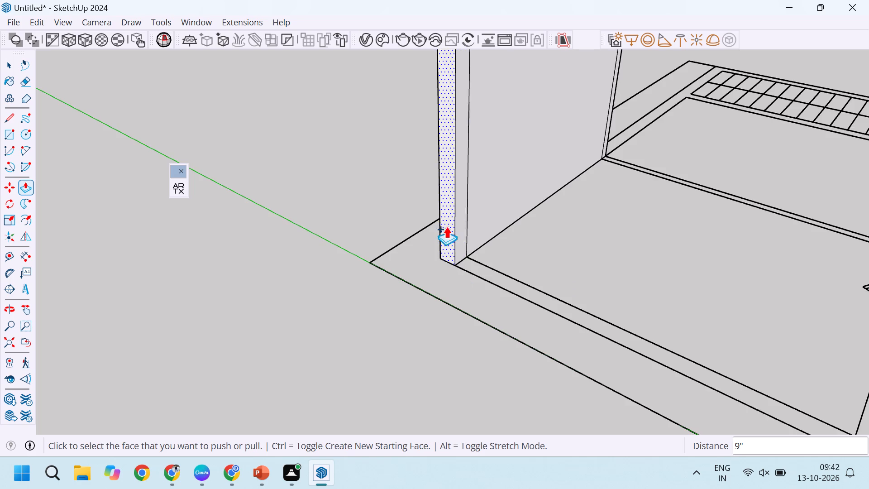
Pull the inner face of the rear wall's 9" end section 14' along the side wall strip to the hall-side wall.
scroll(442, 223, "down", 11)
scroll(480, 243, "up", 5)
scroll(431, 217, "up", 3)
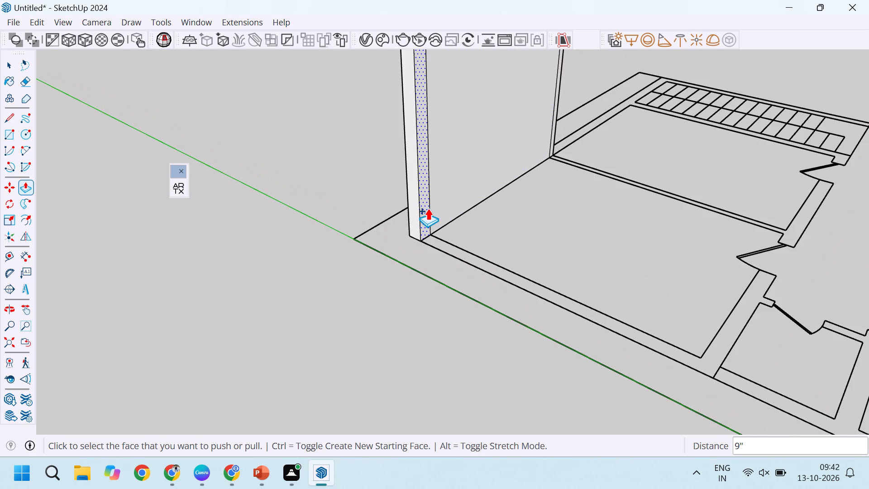
left_click(428, 208)
scroll(674, 335, "up", 4)
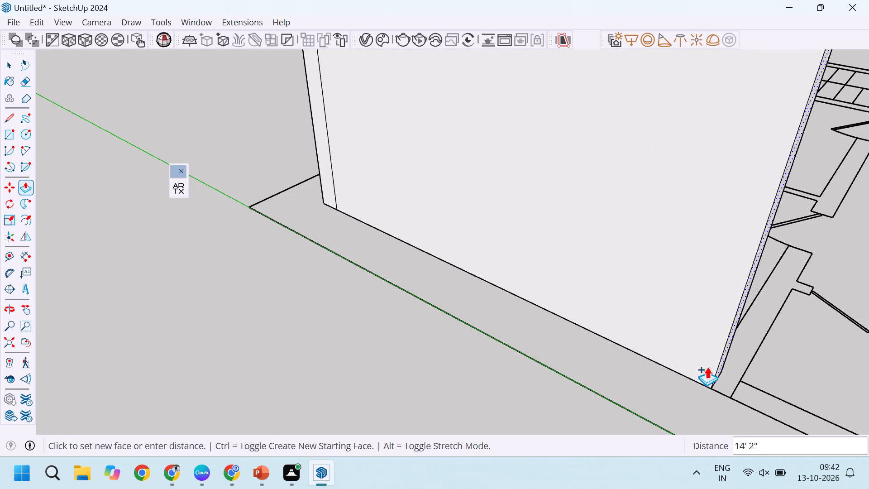
middle_click_drag(704, 365, 438, 315)
scroll(432, 327, "up", 4)
scroll(333, 299, "down", 6)
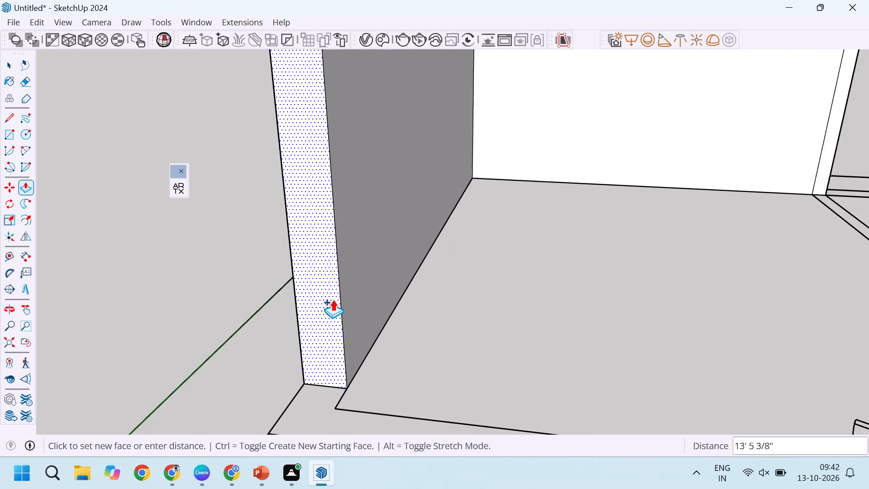
scroll(331, 345, "up", 6)
left_click(333, 397)
Extend the free end of the 14' side wall by 6" across the hall-side wall strip.
scroll(345, 265, "down", 6)
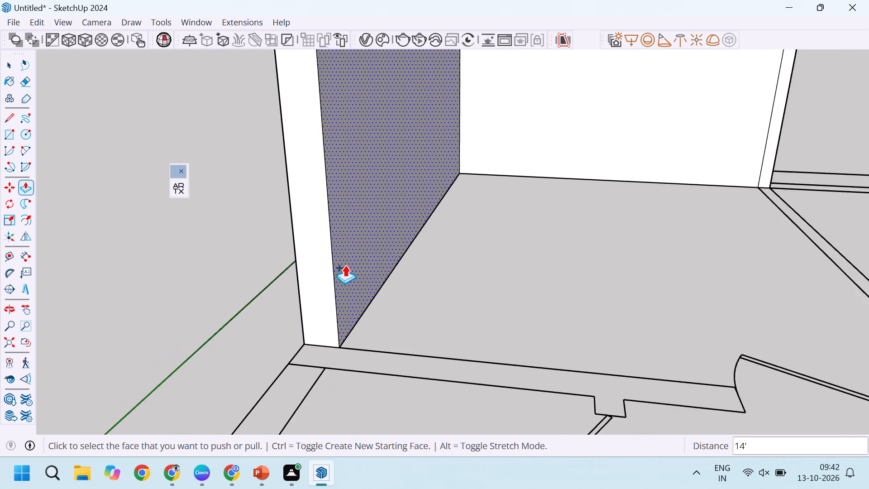
scroll(345, 265, "down", 11)
scroll(464, 320, "down", 5)
middle_click_drag(501, 311, 525, 415)
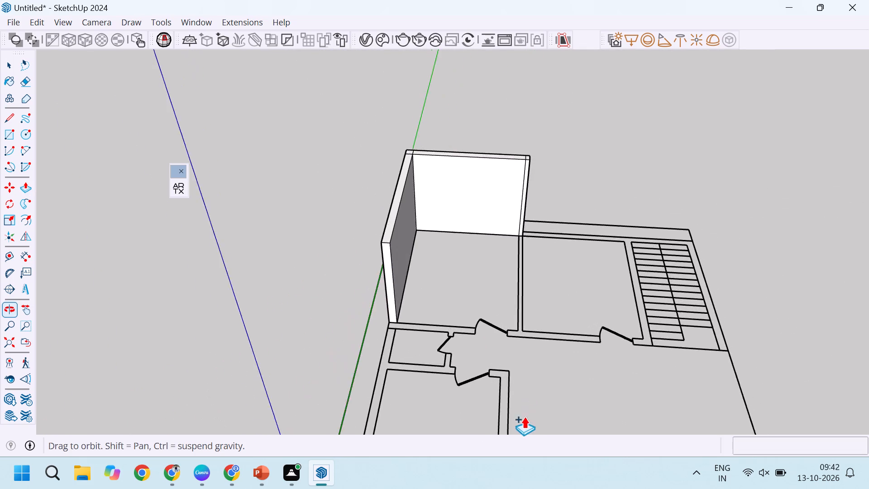
scroll(525, 338, "up", 13)
scroll(496, 384, "down", 9)
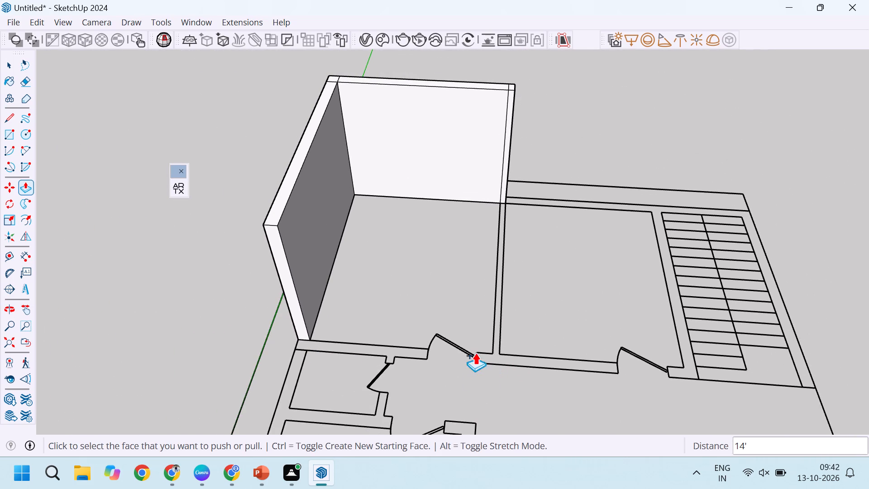
scroll(331, 335, "up", 10)
scroll(288, 325, "up", 5)
left_click(295, 332)
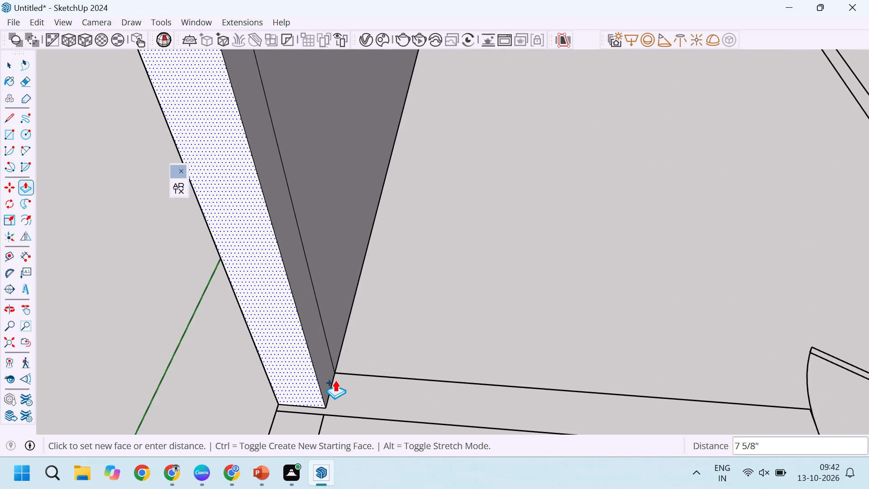
key("6")
key("Return")
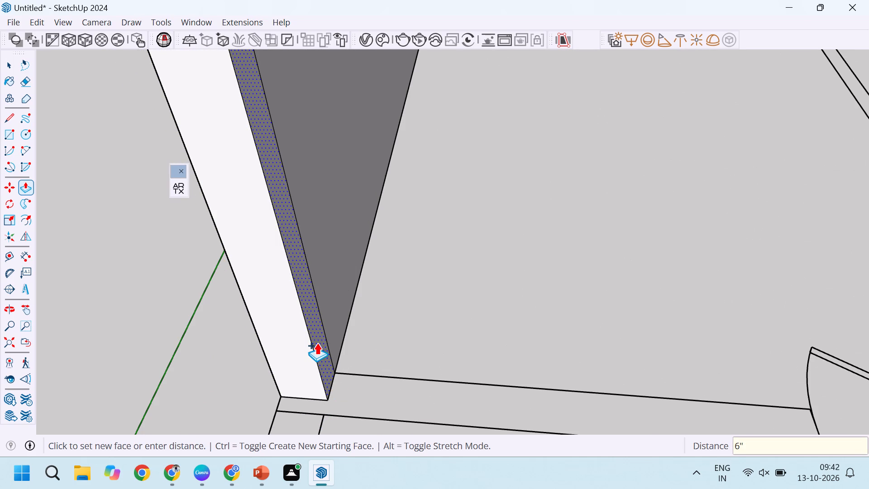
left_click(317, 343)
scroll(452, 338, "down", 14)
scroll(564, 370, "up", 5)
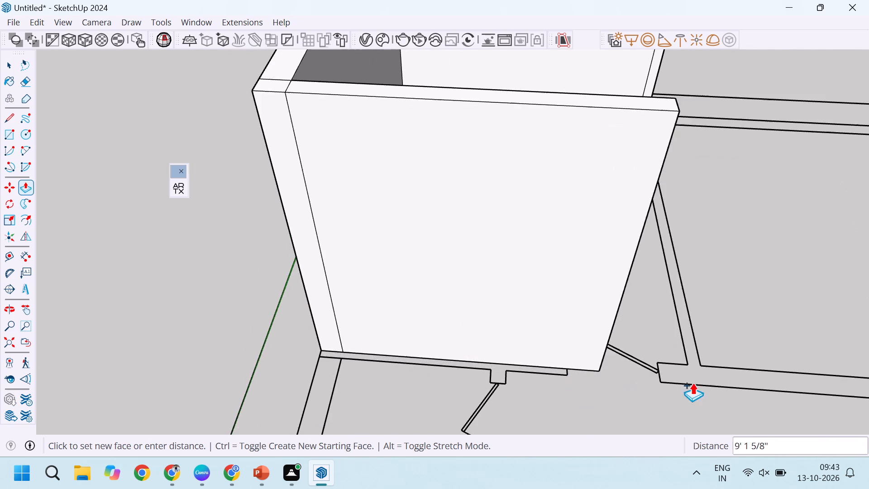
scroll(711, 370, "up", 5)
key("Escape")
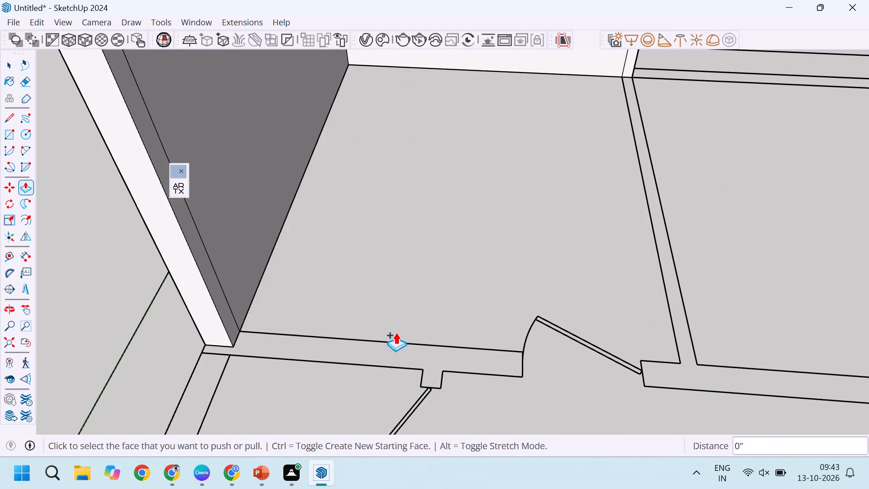
Pull the narrow partition section of the rear wall 14' along the plan lines to the hall-side wall.
scroll(291, 284, "down", 10)
scroll(498, 168, "up", 9)
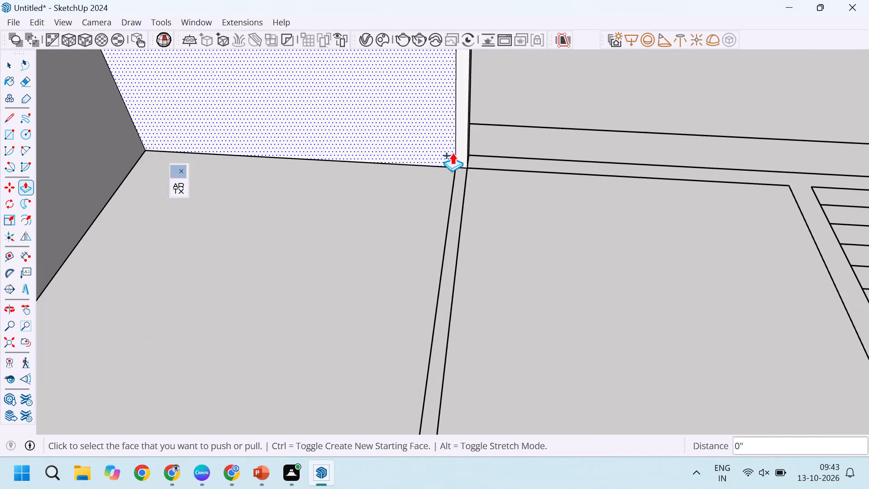
scroll(335, 168, "down", 5)
left_click(423, 140)
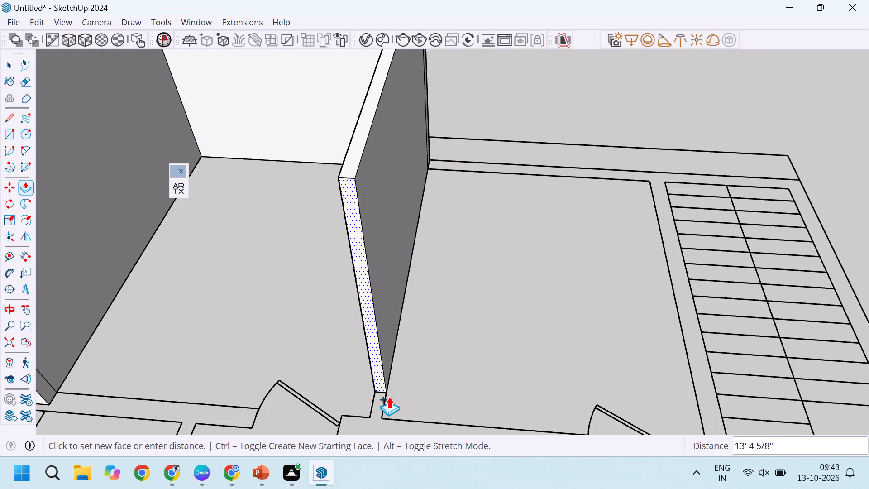
left_click(382, 415)
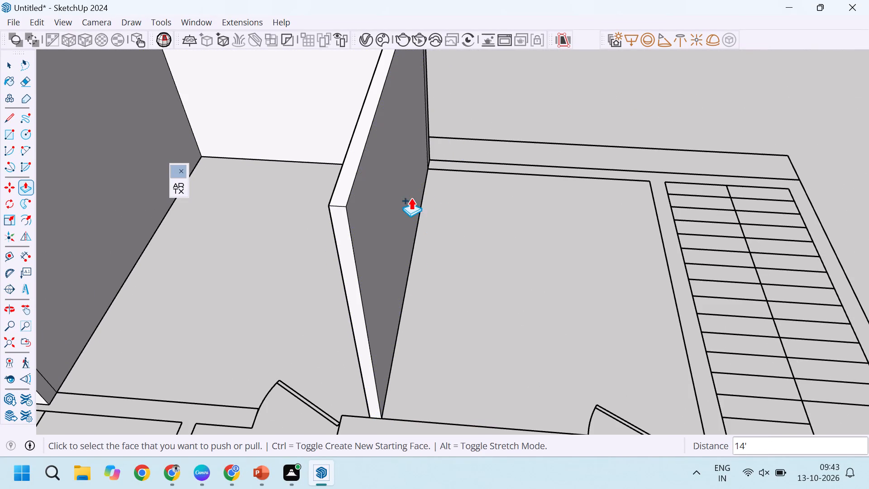
Extend the rear wall's end beyond the partition by 11' 2" to the near line of the staircase-side wall.
scroll(402, 209, "down", 6)
scroll(578, 204, "up", 1)
scroll(406, 202, "down", 5)
scroll(410, 165, "up", 13)
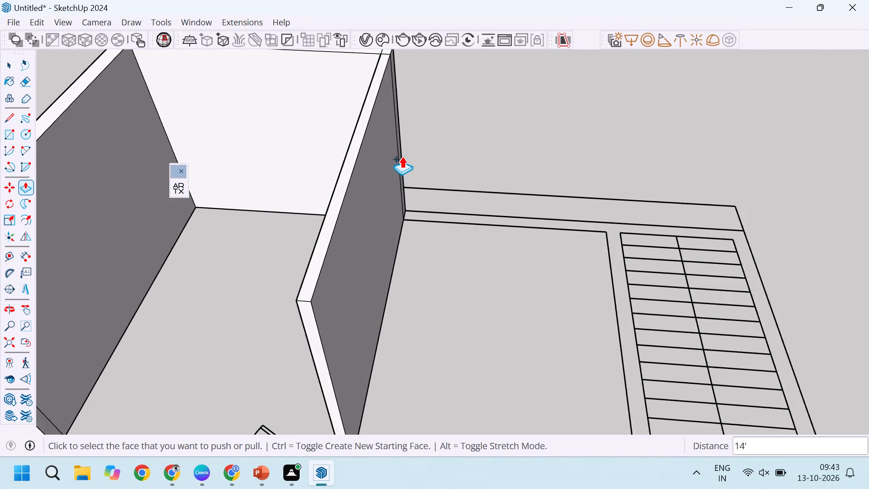
scroll(402, 156, "up", 9)
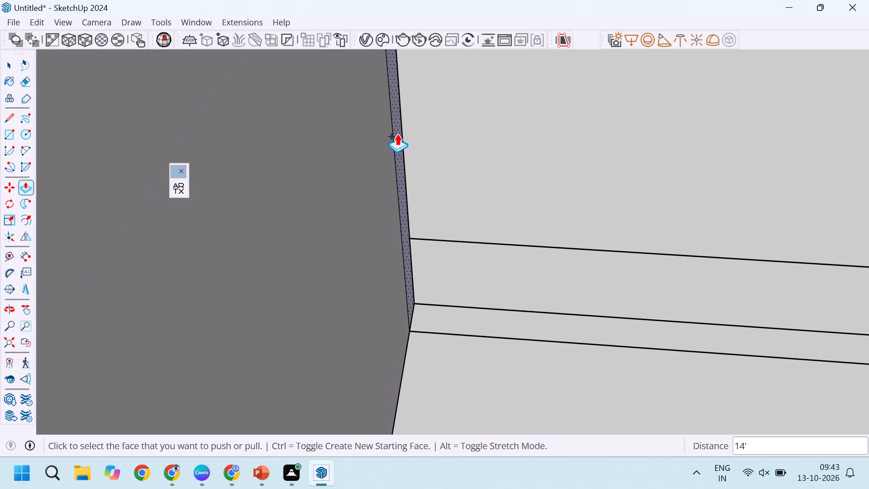
left_click(397, 134)
scroll(449, 257, "down", 5)
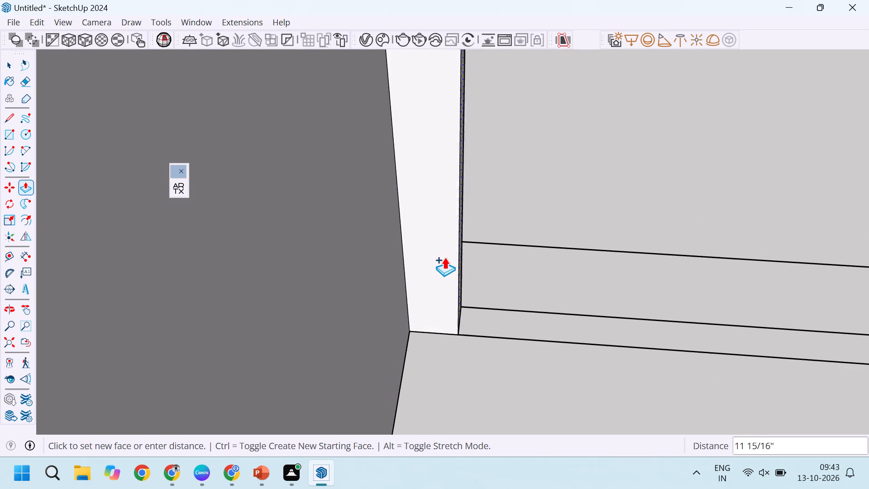
scroll(444, 257, "down", 12)
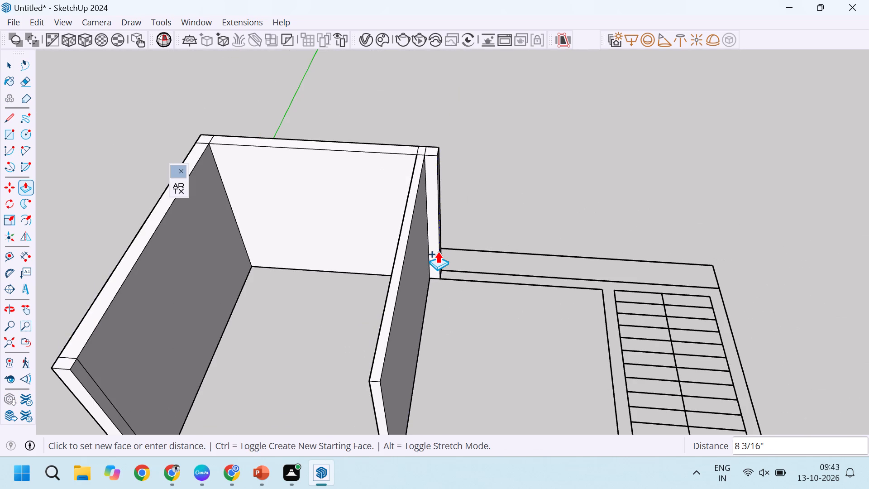
left_click(599, 293)
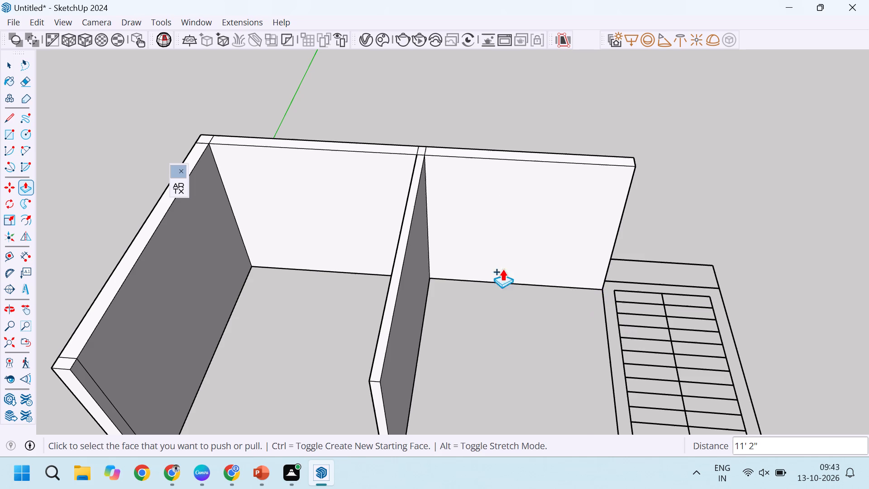
Extend the rear wall's end another 9" across the thickness of the staircase-side wall strip.
scroll(379, 235, "down", 11)
middle_click_drag(520, 255, 415, 245)
scroll(448, 251, "up", 10)
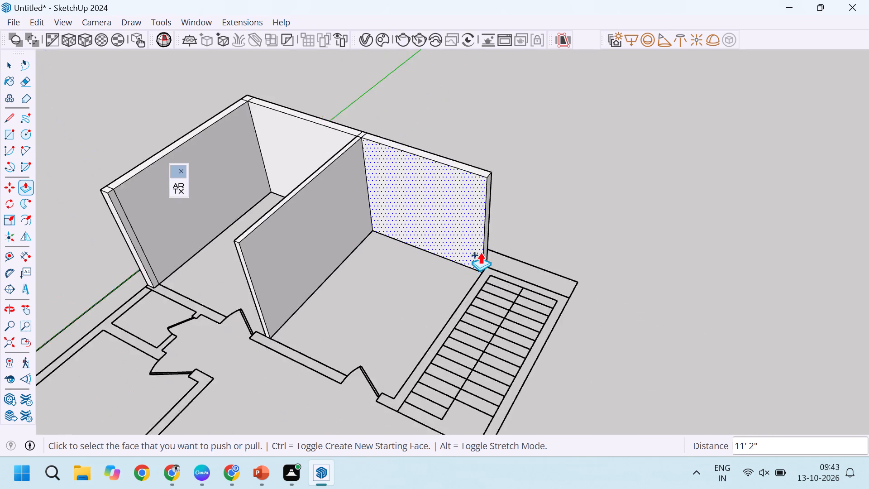
scroll(480, 252, "up", 1)
left_click(491, 264)
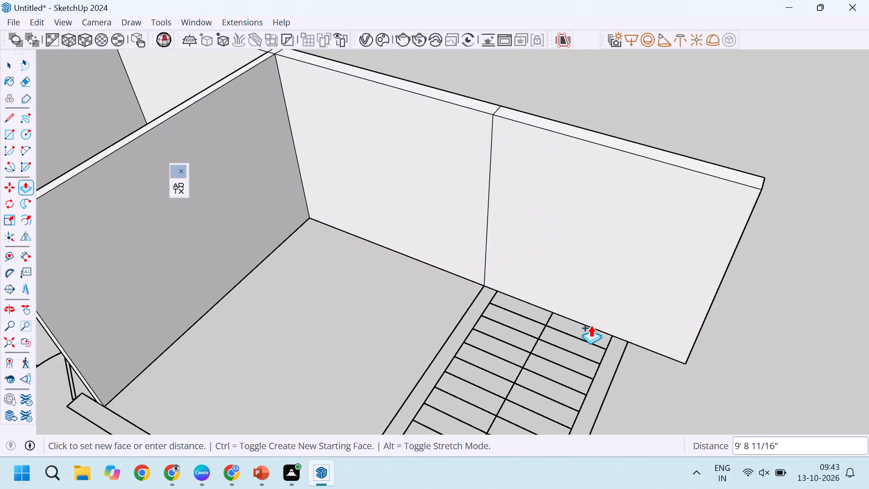
scroll(597, 330, "up", 9)
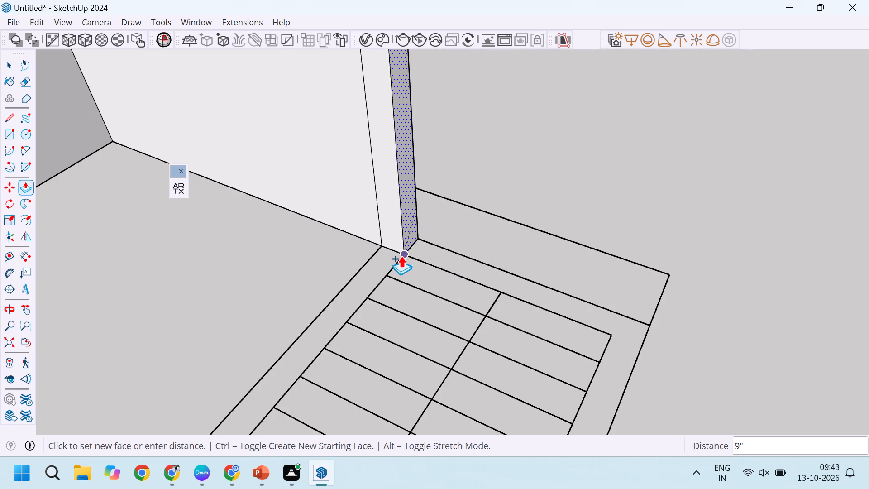
left_click(401, 256)
Pull the inner face of the 9" corner section 14' along the staircase-side wall strip to the hall-side wall line.
scroll(400, 222, "down", 11)
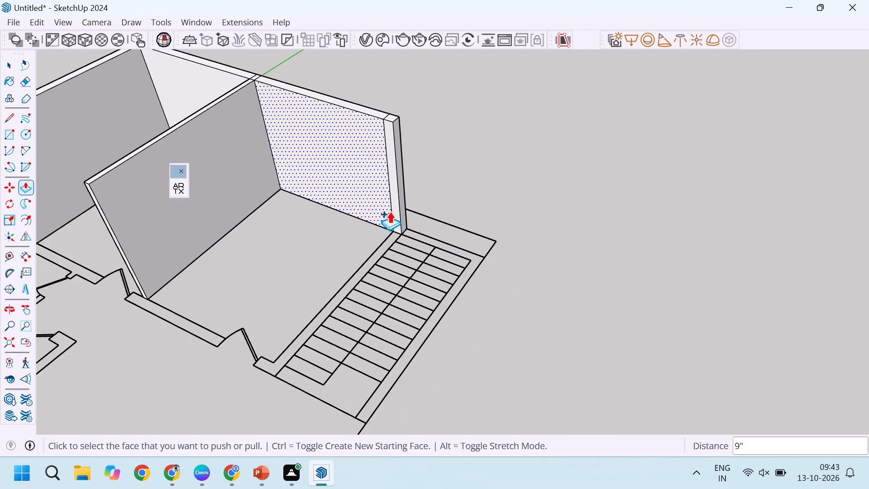
left_click(395, 205)
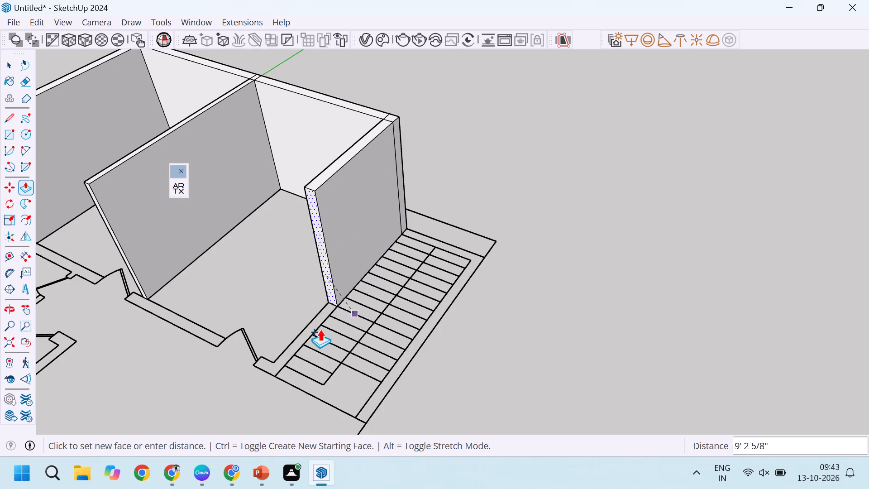
scroll(283, 352, "up", 10)
middle_click_drag(203, 360, 322, 346)
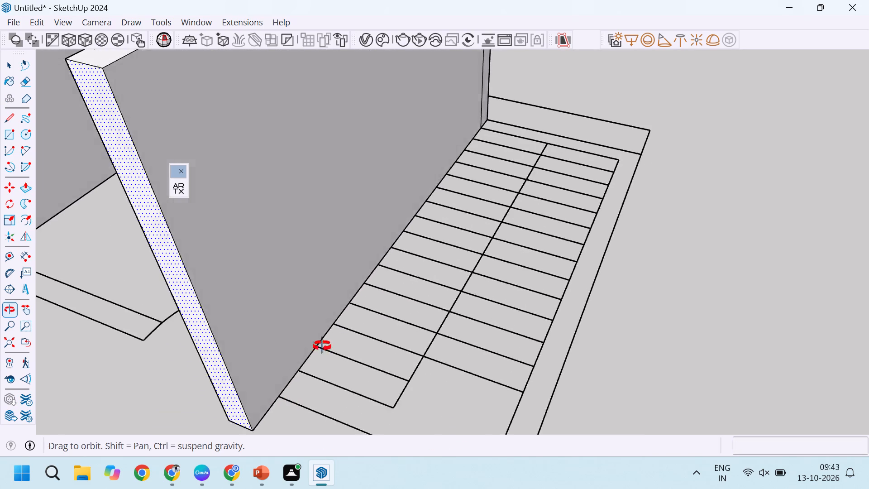
middle_click_drag(322, 346, 502, 329)
scroll(498, 355, "up", 2)
left_click(624, 347)
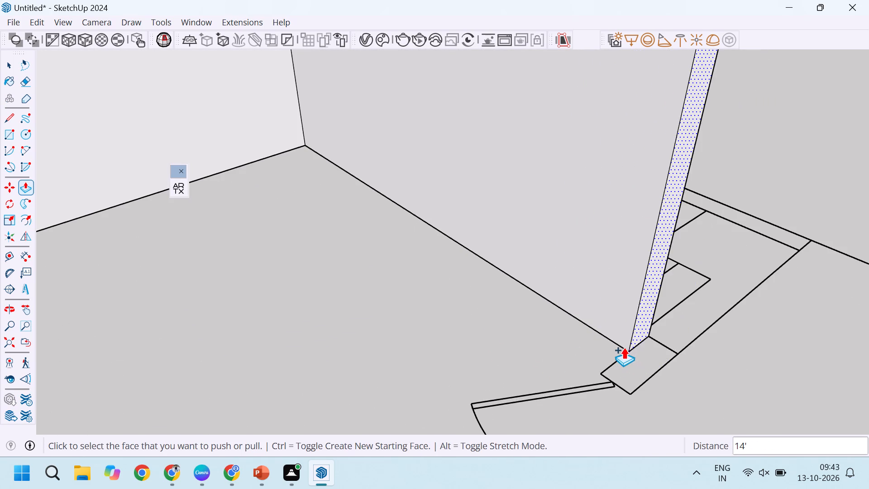
Extend the free end of the staircase-side wall by 9" to the outer line of the hall-side wall.
left_click(645, 329)
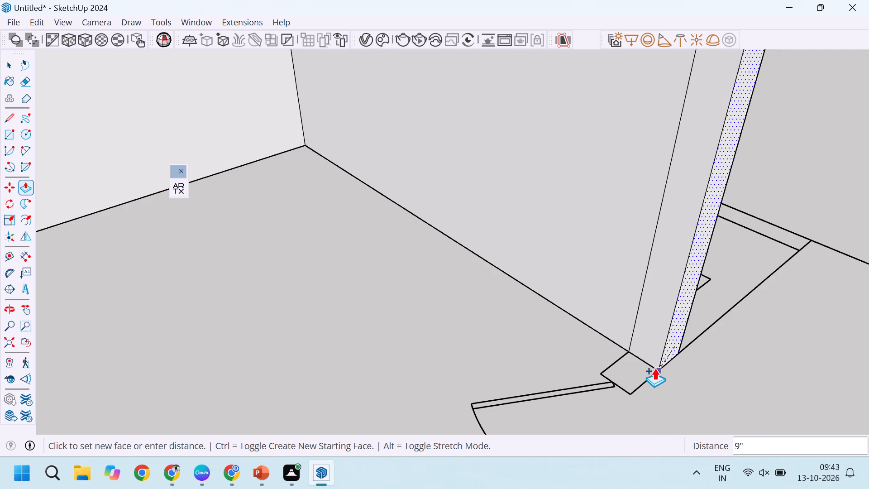
left_click(655, 369)
Pull the room-side face of the staircase-side wall's 9" end section 1' to the edge of the door opening.
scroll(637, 326, "down", 6)
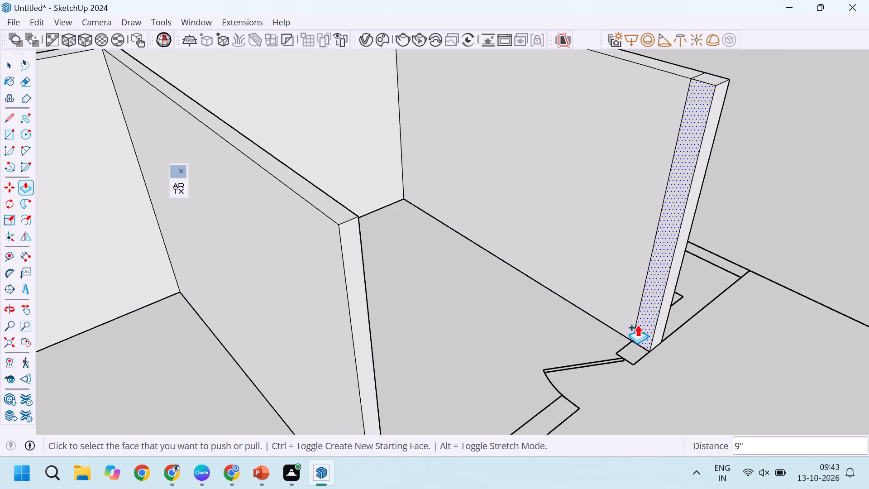
left_click(648, 322)
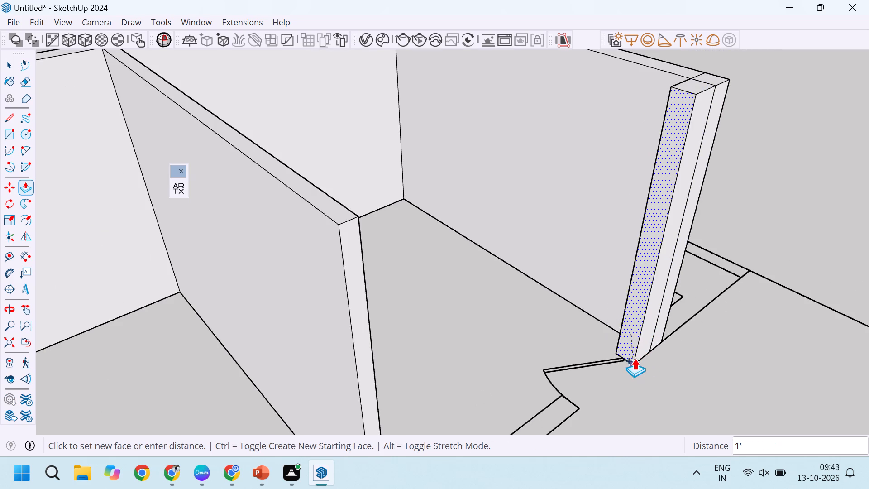
left_click(629, 364)
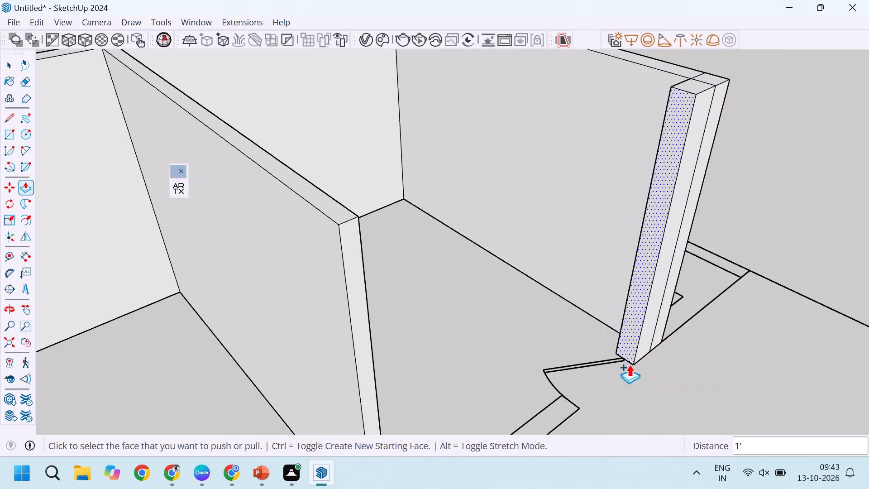
Examine the raised walls against the floor plan, covering the partition end, the hall-side wall strips and the door openings.
scroll(565, 287, "down", 11)
scroll(569, 353, "up", 6)
scroll(525, 338, "up", 3)
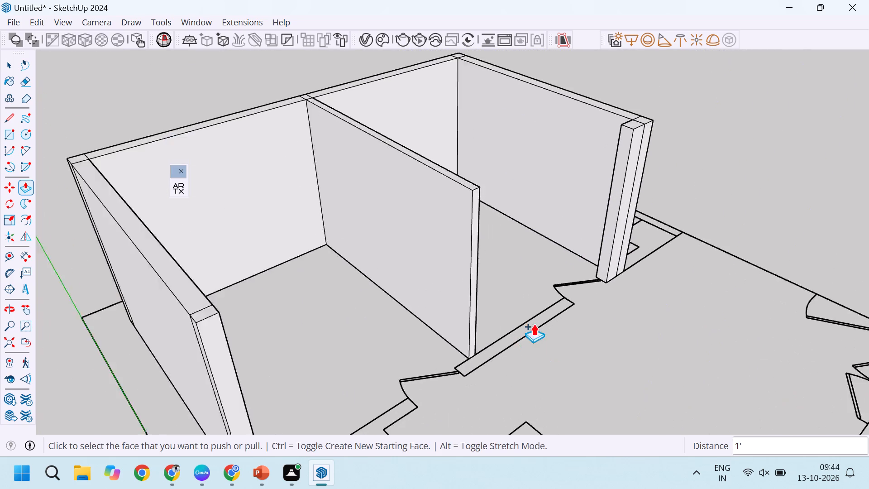
scroll(534, 324, "up", 2)
scroll(565, 288, "up", 5)
scroll(458, 335, "down", 6)
middle_click_drag(458, 347, 403, 348)
scroll(360, 364, "up", 5)
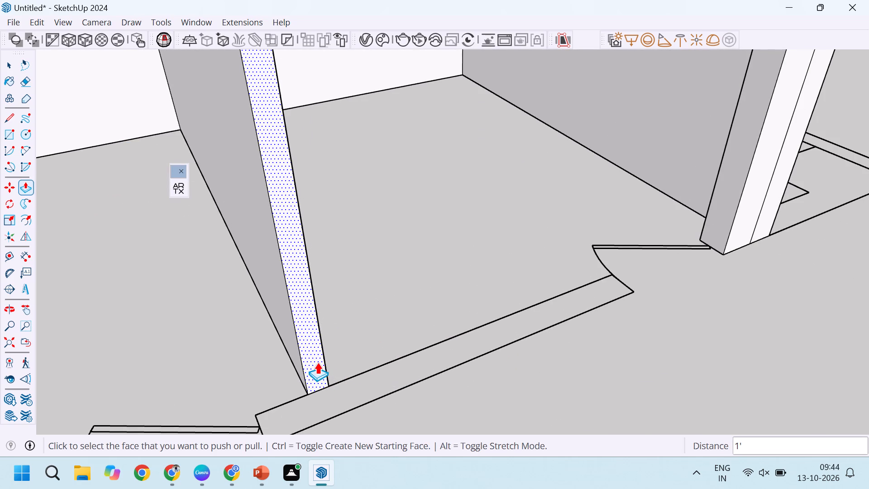
scroll(317, 362, "down", 10)
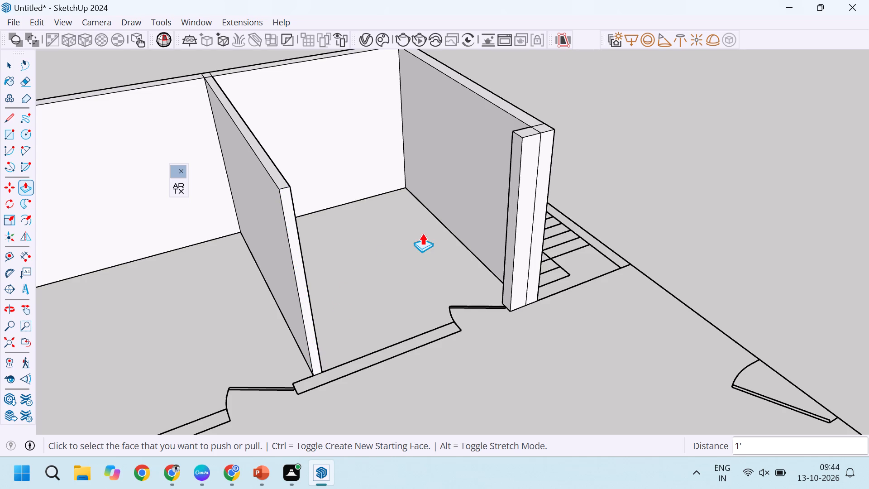
scroll(425, 232, "down", 4)
scroll(416, 317, "up", 5)
scroll(320, 325, "up", 4)
scroll(530, 254, "down", 7)
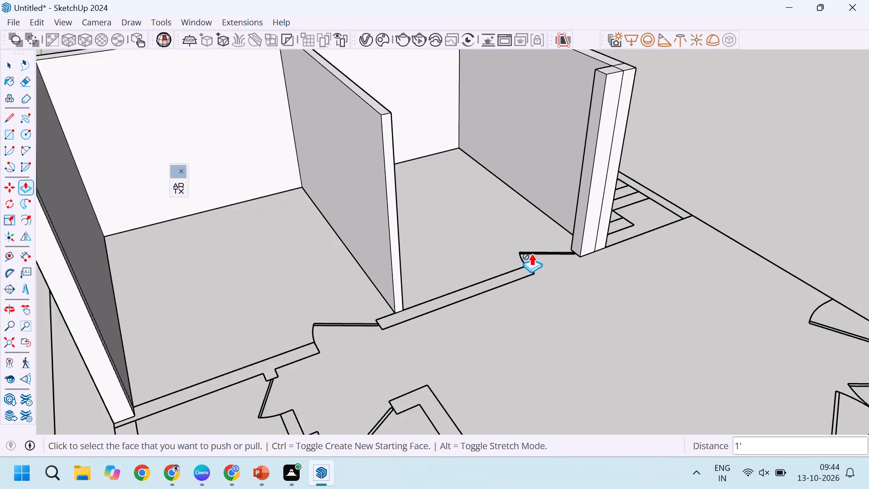
scroll(531, 254, "down", 3)
scroll(372, 308, "up", 5)
scroll(267, 355, "up", 3)
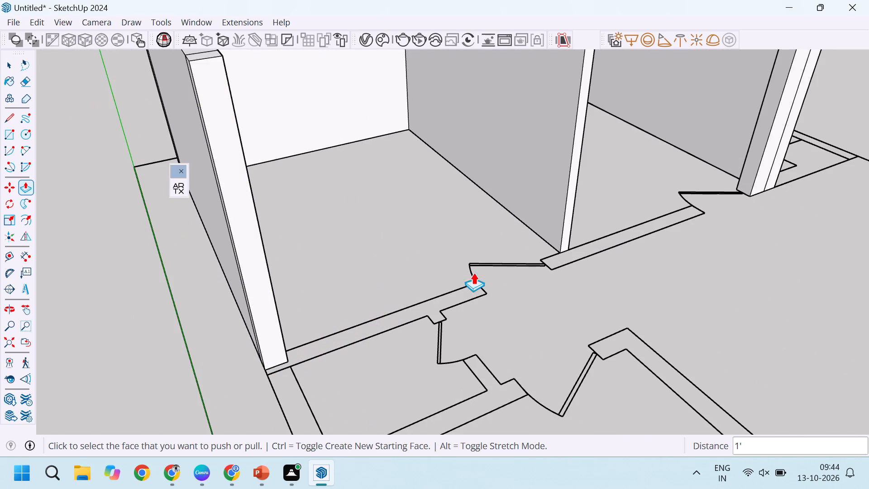
scroll(481, 262, "down", 6)
middle_click_drag(573, 257, 248, 346)
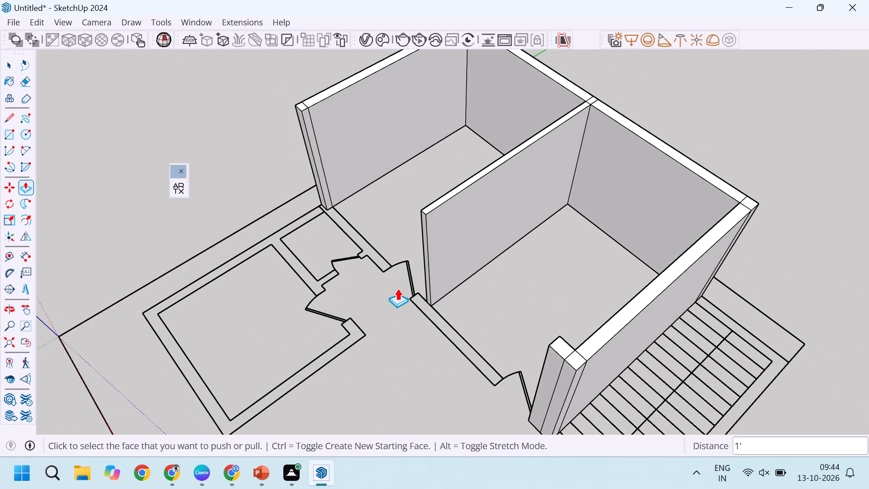
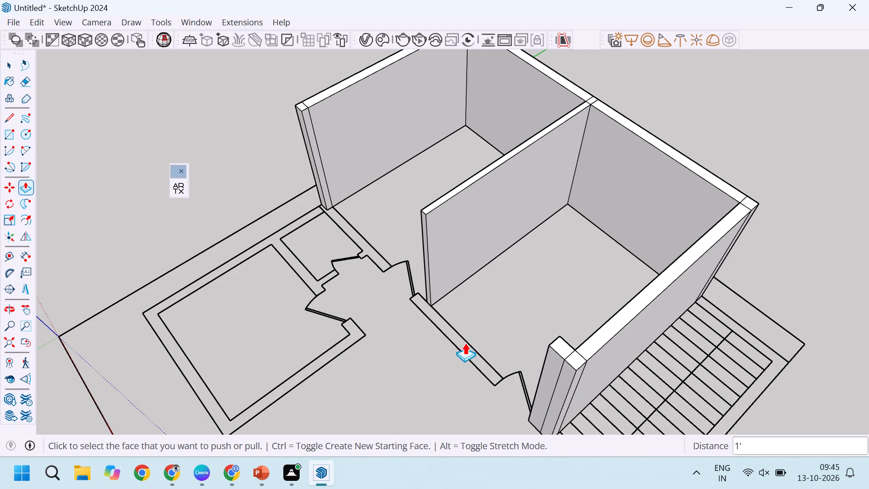
Pull the narrow room-side face at the hall end of the outer wall 11' 11" along the floor plan to the partition's end corner.
scroll(690, 166, "down", 5)
scroll(412, 275, "up", 5)
scroll(443, 163, "up", 4)
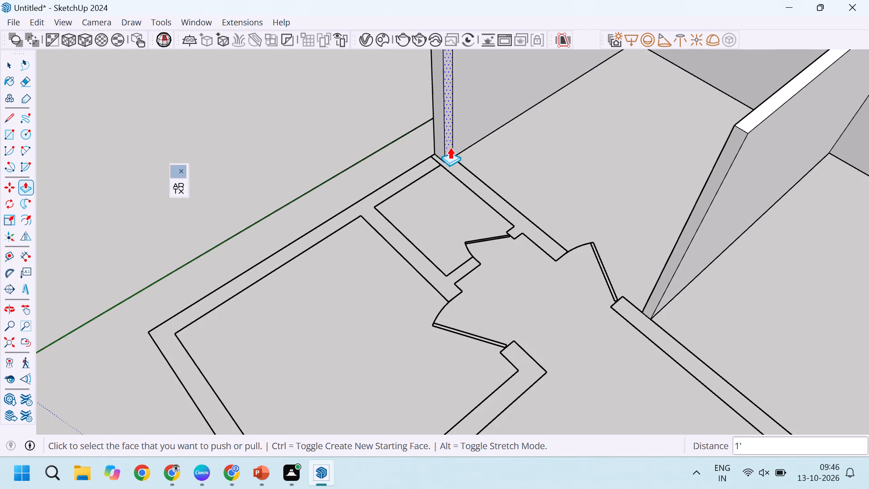
left_click(450, 147)
scroll(651, 295, "up", 6)
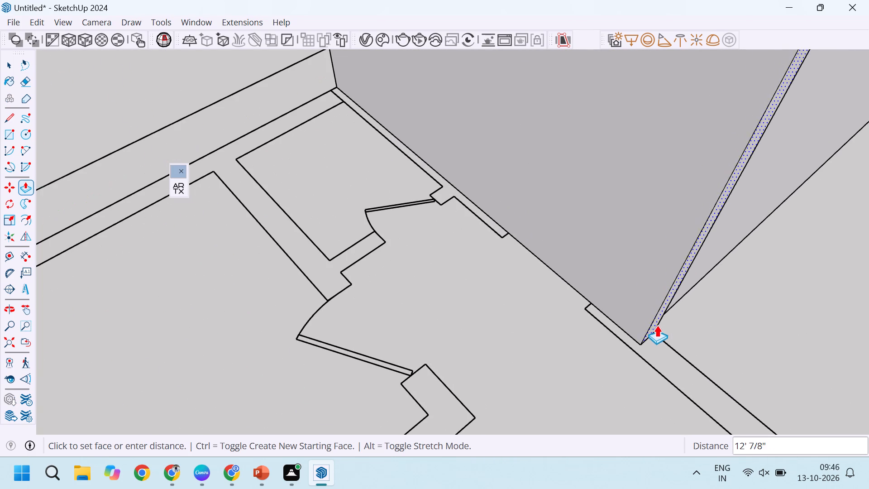
scroll(593, 307, "down", 9)
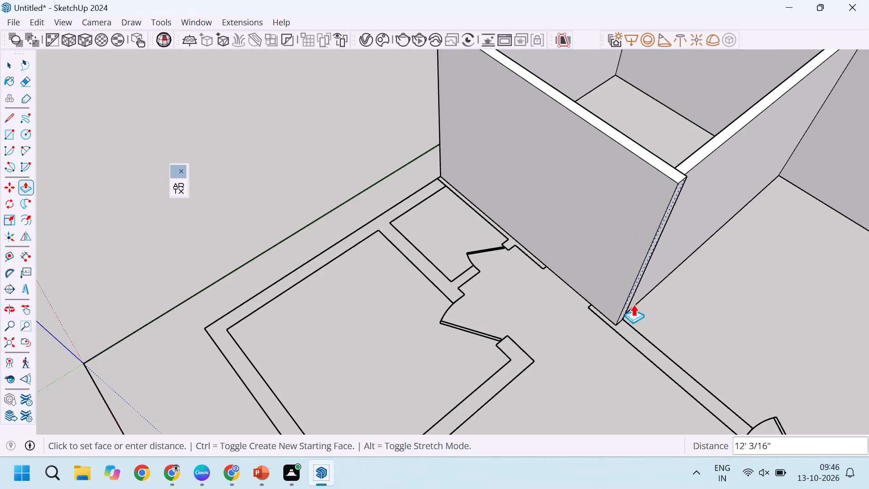
left_click(685, 173)
Extend the hall-side wall from the partition by 11' 2" to the inner corner of the staircase-side wall.
scroll(605, 170, "down", 12)
scroll(783, 282, "up", 5)
scroll(544, 171, "up", 6)
left_click(553, 152)
scroll(553, 152, "down", 7)
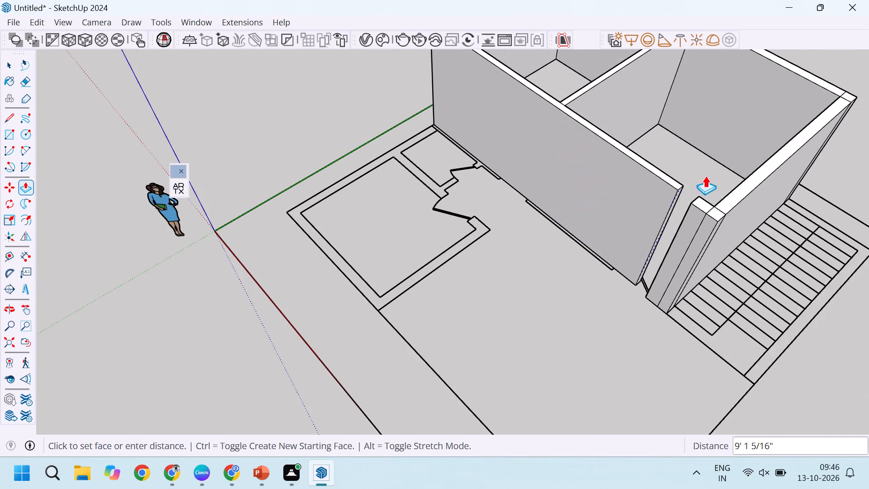
scroll(709, 176, "up", 5)
scroll(724, 216, "up", 9)
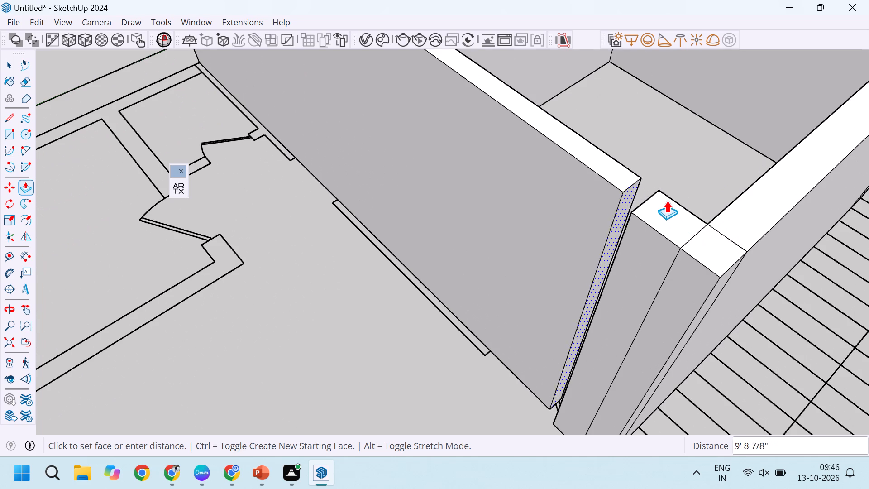
left_click(706, 221)
Push the projecting door-opening stub at the staircase-side wall's end back 1' to the wall's inner face line.
middle_click_drag(570, 228, 842, 209)
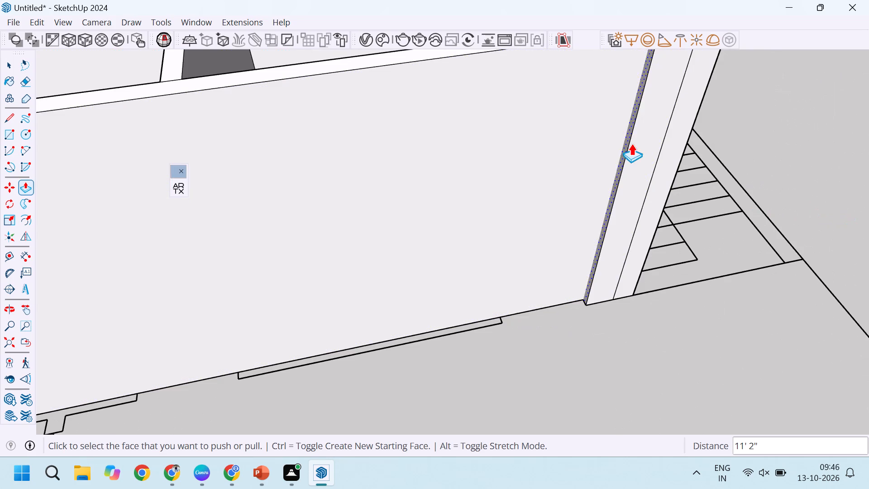
left_click(626, 141)
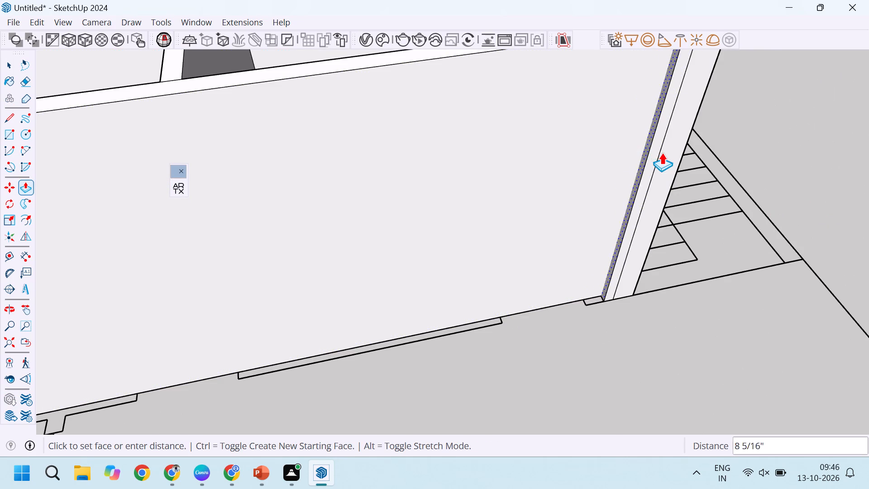
left_click(662, 157)
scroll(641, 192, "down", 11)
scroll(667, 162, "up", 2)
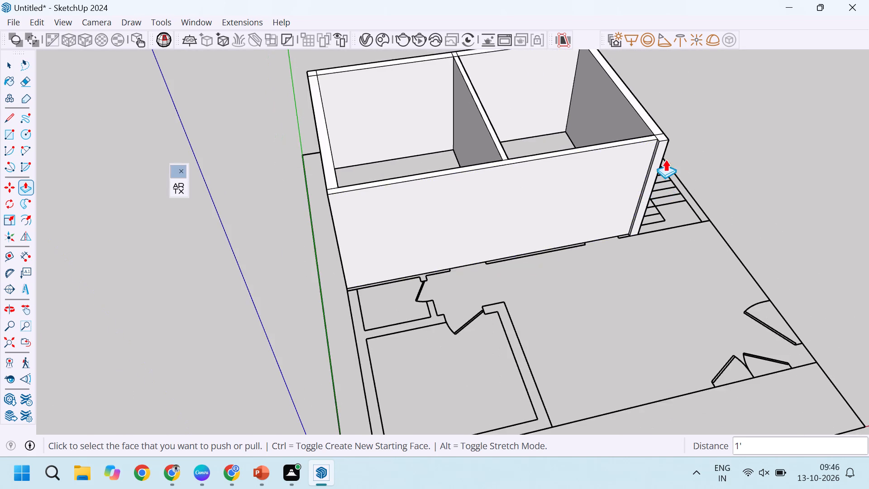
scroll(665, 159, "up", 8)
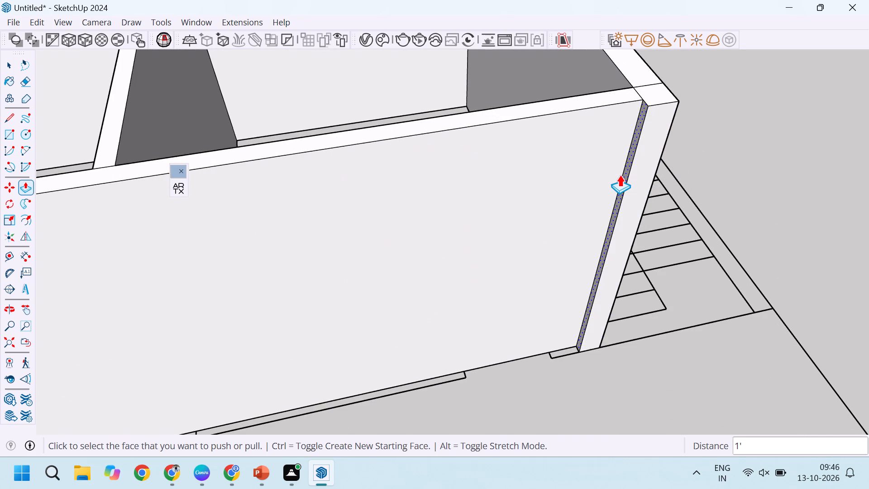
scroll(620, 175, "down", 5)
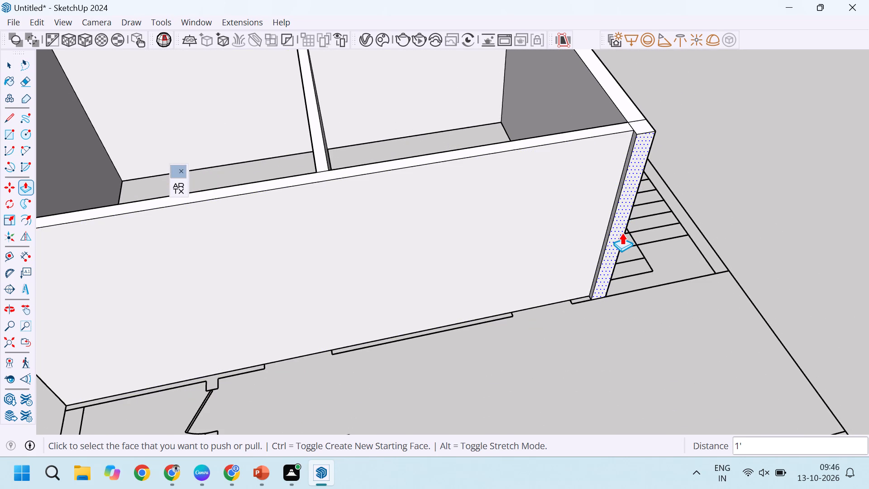
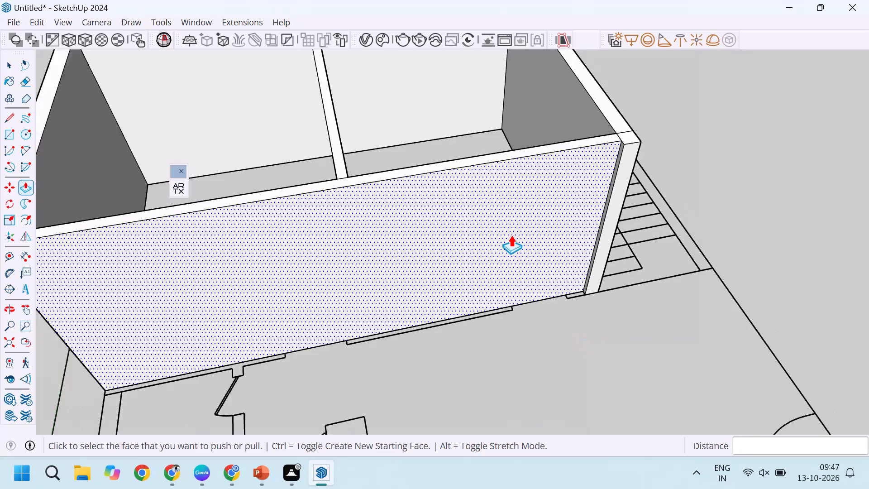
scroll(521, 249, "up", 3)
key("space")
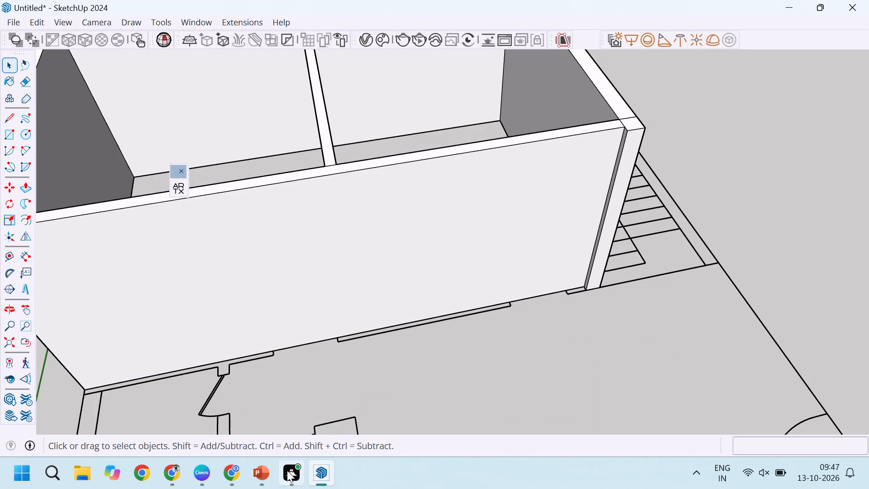
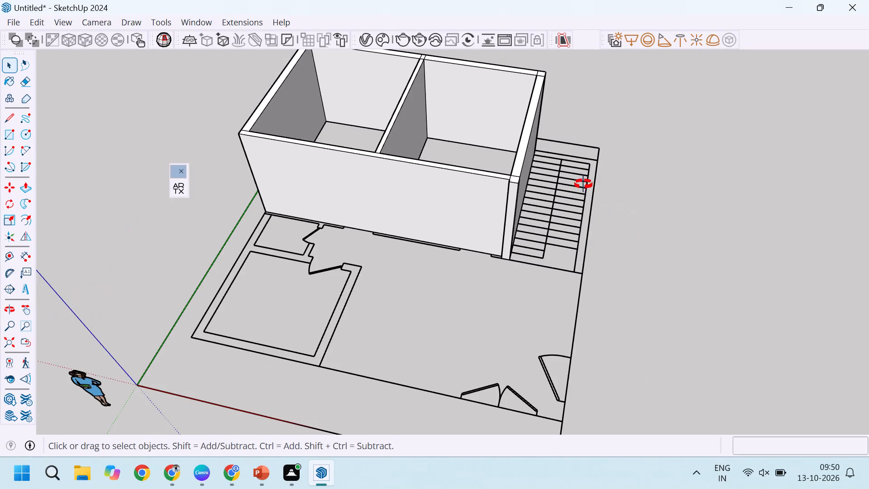
Examine the front wall's corner beside the staircase and the plan outlines of the rooms and doors that still lack walls.
scroll(523, 271, "up", 6)
scroll(540, 228, "up", 4)
scroll(550, 264, "down", 3)
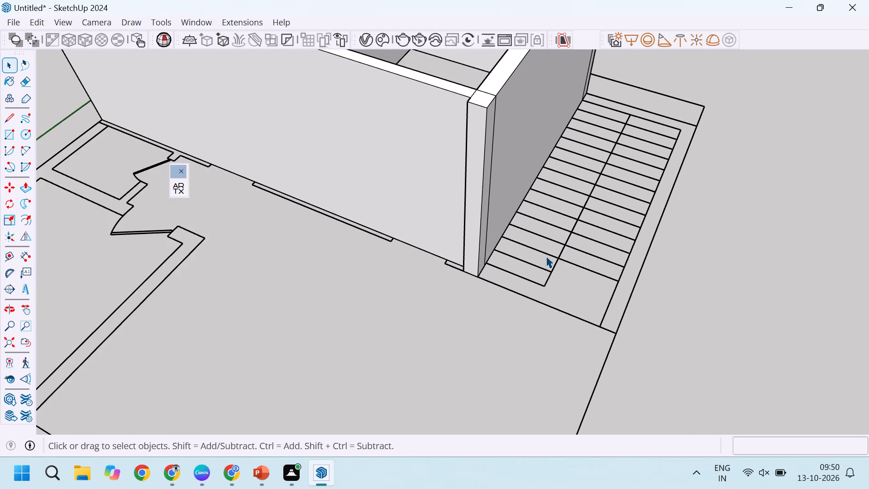
scroll(621, 151, "up", 3)
scroll(487, 309, "down", 3)
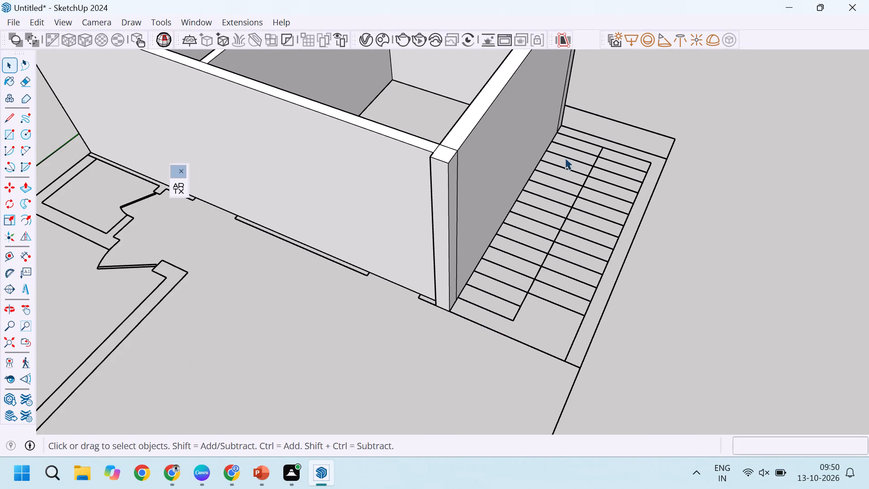
scroll(565, 157, "up", 8)
scroll(573, 150, "down", 5)
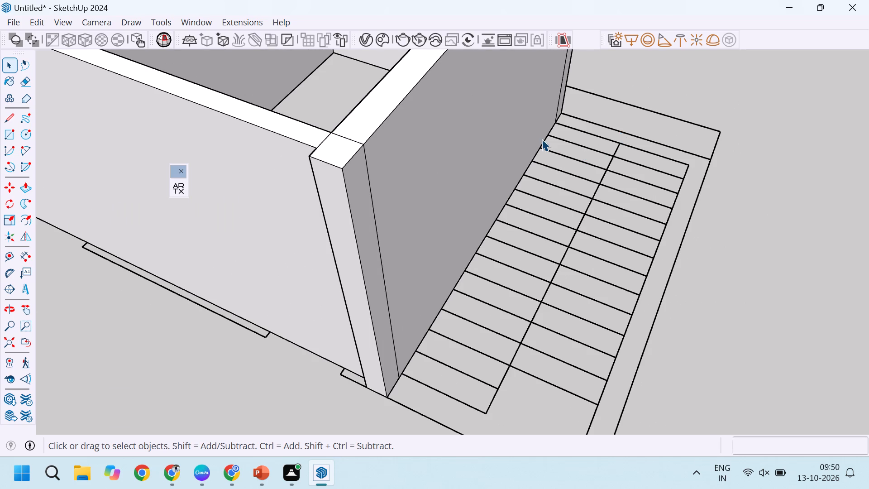
scroll(542, 139, "down", 4)
scroll(525, 211, "down", 3)
scroll(313, 236, "up", 4)
scroll(395, 215, "down", 5)
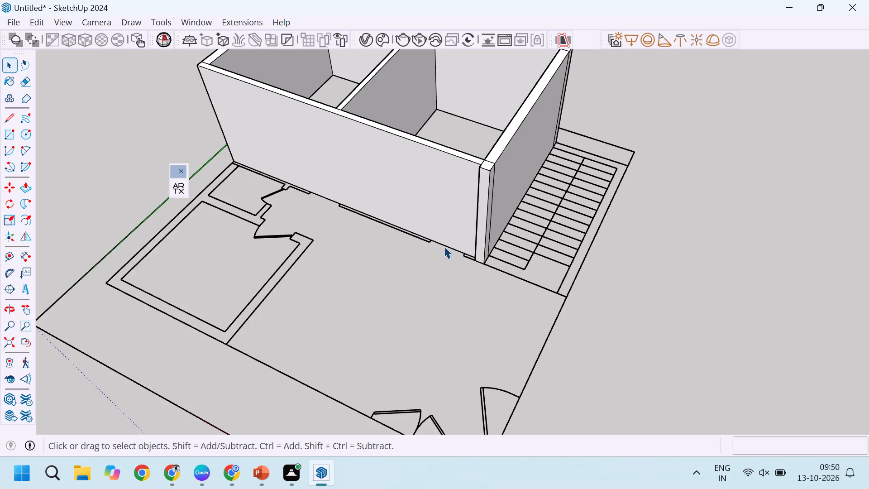
scroll(478, 192, "down", 4)
scroll(472, 220, "up", 5)
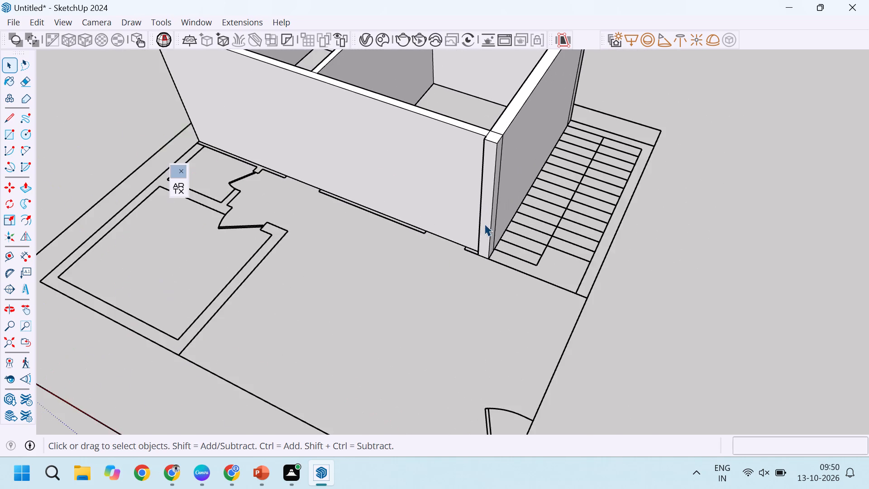
scroll(484, 233, "up", 3)
scroll(485, 235, "down", 5)
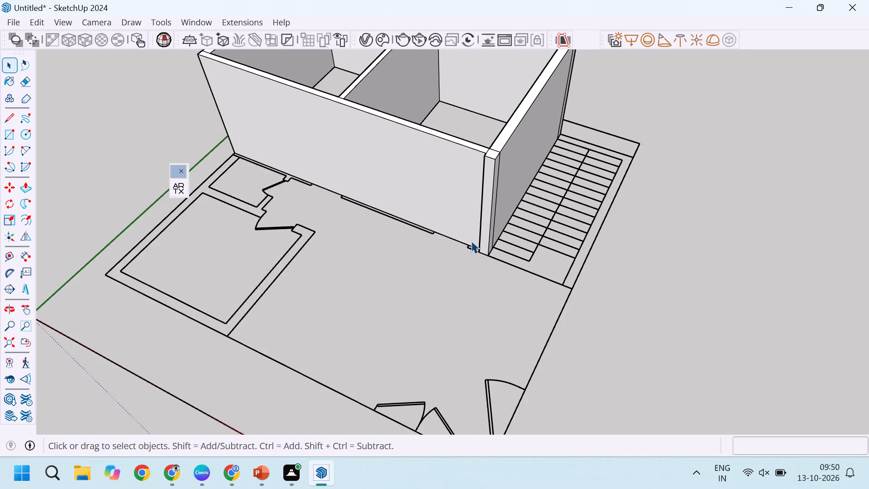
scroll(449, 244, "down", 3)
scroll(466, 239, "up", 3)
scroll(464, 240, "down", 2)
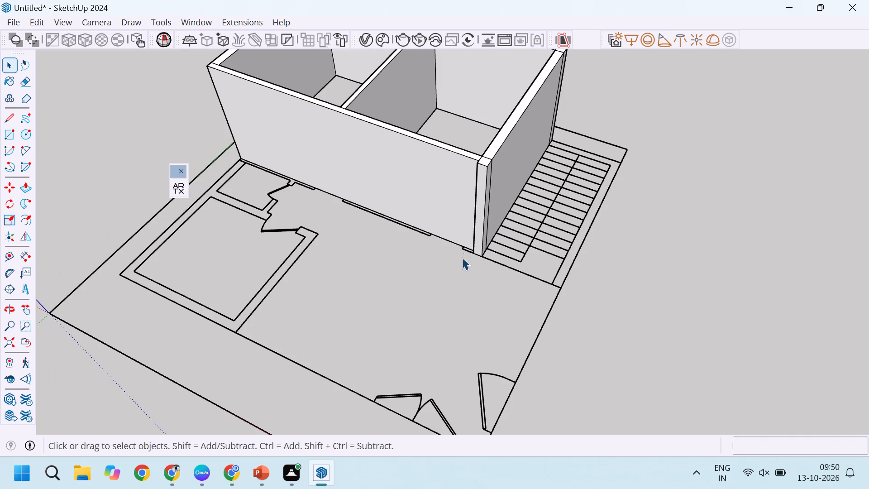
scroll(458, 265, "down", 7)
scroll(464, 299, "up", 4)
scroll(446, 299, "down", 3)
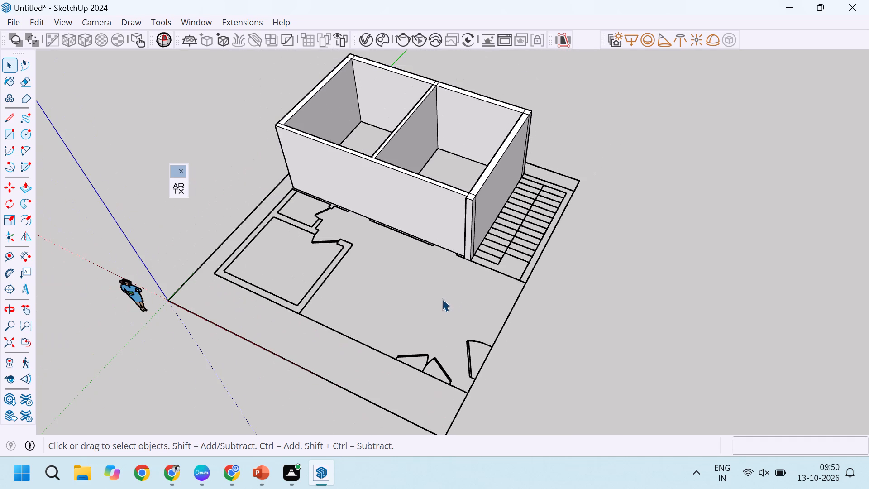
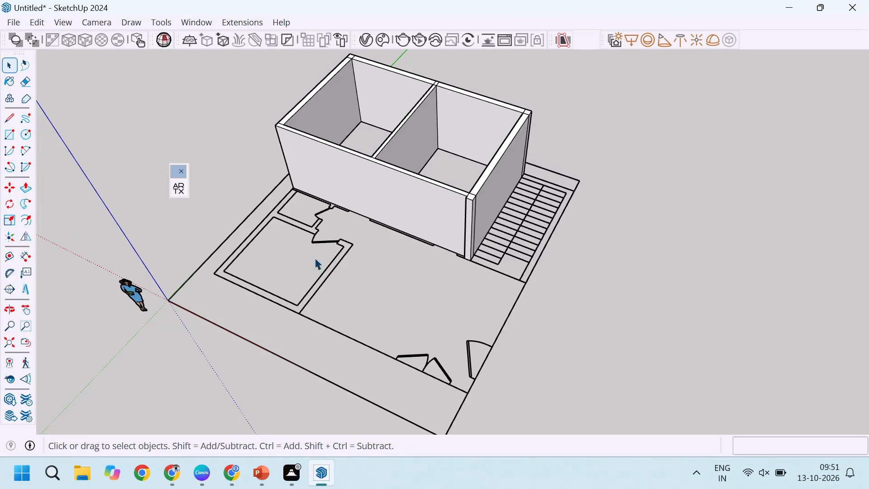
Examine the front wall's base against the door openings and the neighbouring room outlines on the floor plan.
scroll(360, 284, "down", 6)
scroll(381, 281, "up", 1)
middle_click_drag(447, 304, 553, 242)
scroll(531, 254, "up", 1)
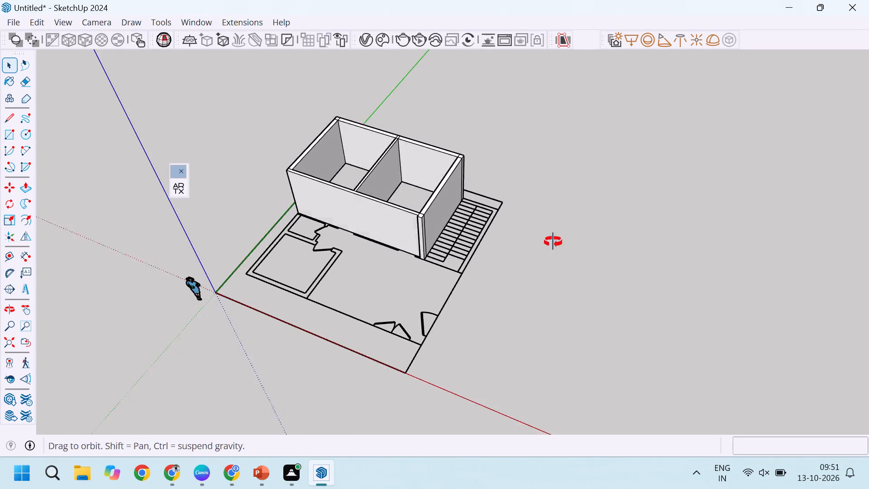
middle_click_drag(553, 242, 551, 244)
scroll(428, 307, "up", 10)
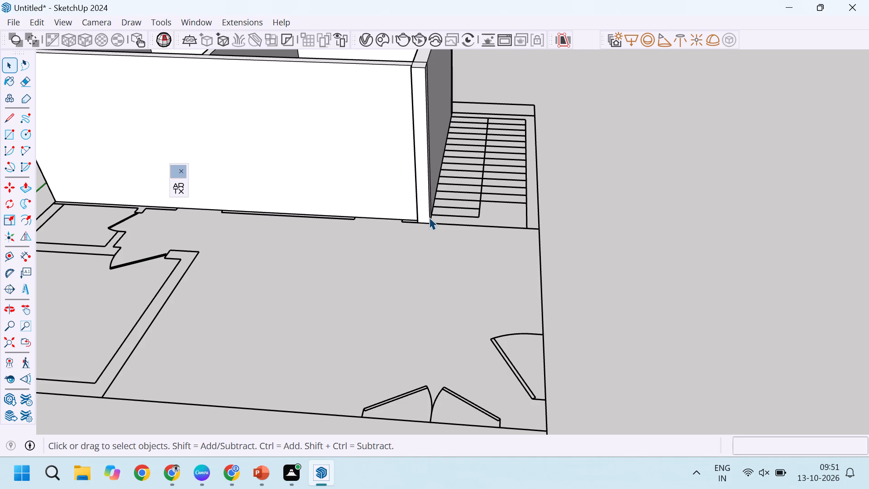
scroll(482, 208, "down", 5)
scroll(381, 233, "up", 3)
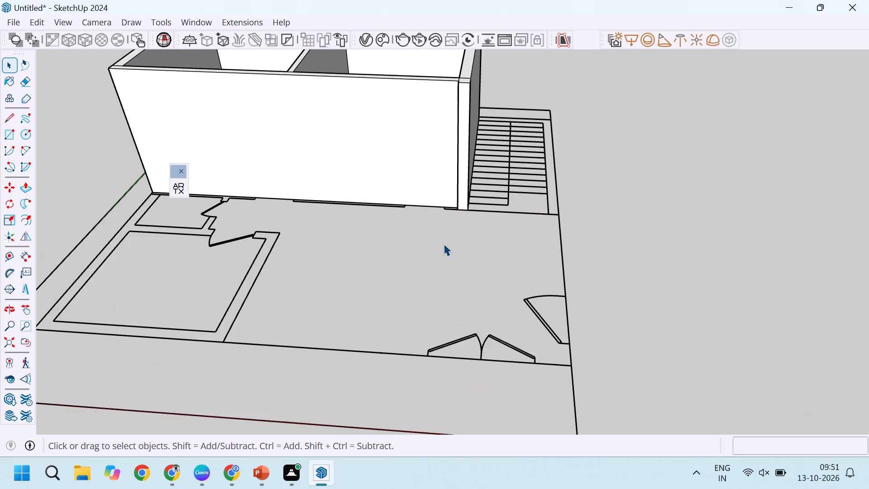
scroll(457, 187, "down", 4)
middle_click_drag(231, 206, 334, 209)
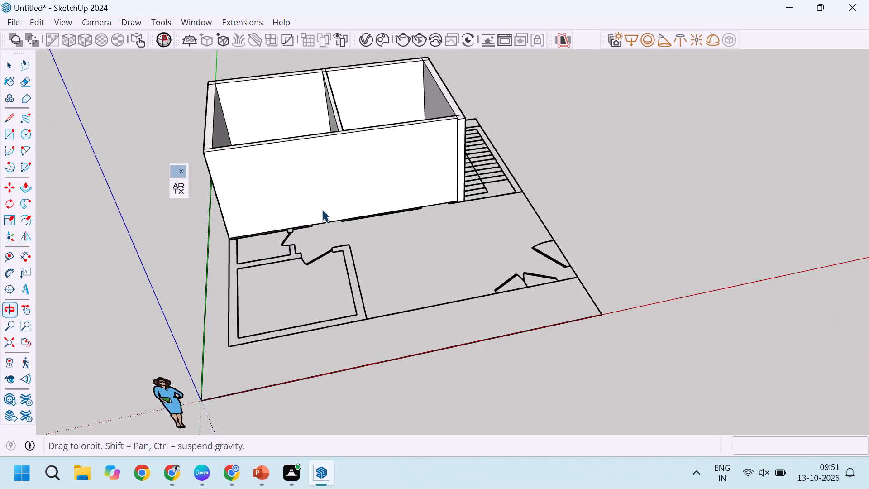
scroll(308, 216, "up", 5)
scroll(201, 242, "up", 4)
scroll(451, 211, "down", 5)
scroll(247, 252, "up", 4)
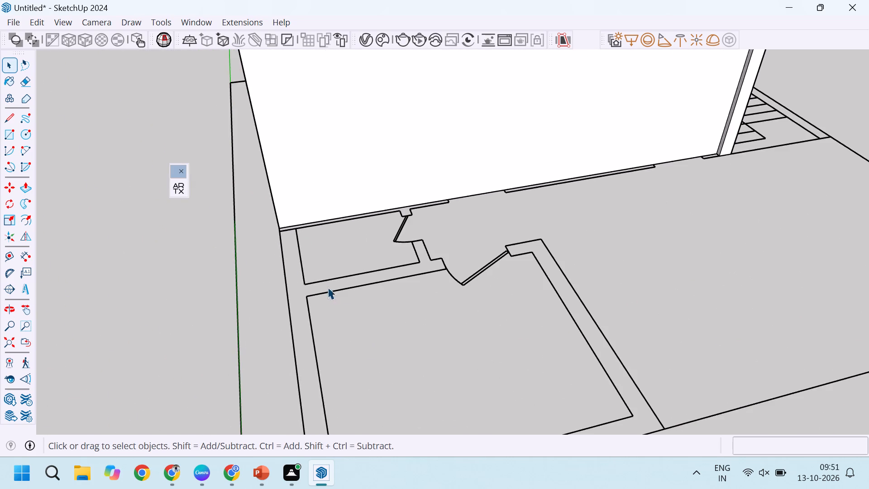
scroll(346, 264, "down", 4)
scroll(330, 219, "up", 4)
scroll(358, 250, "down", 4)
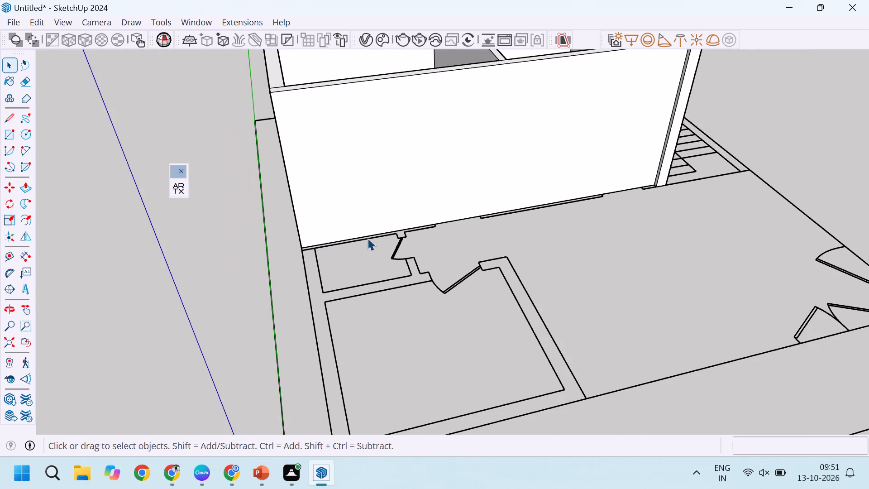
scroll(345, 239, "down", 7)
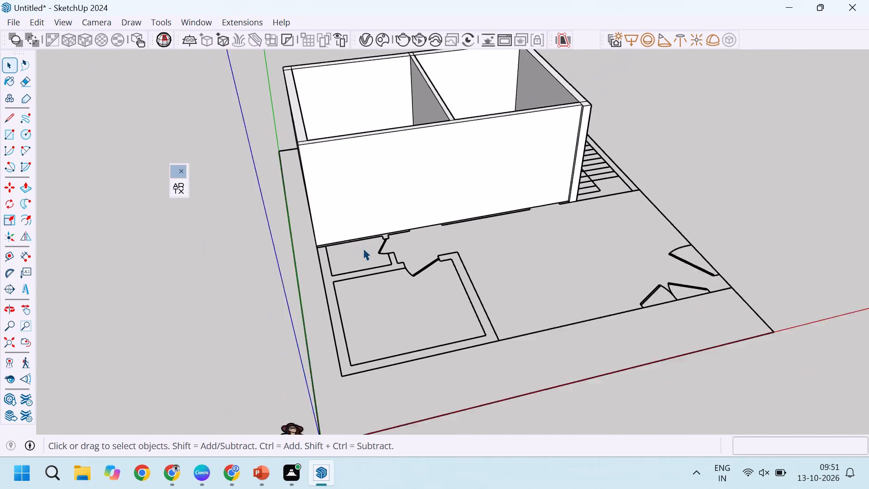
scroll(401, 240, "up", 8)
scroll(535, 203, "up", 4)
scroll(642, 247, "down", 4)
middle_click_drag(634, 197, 619, 218)
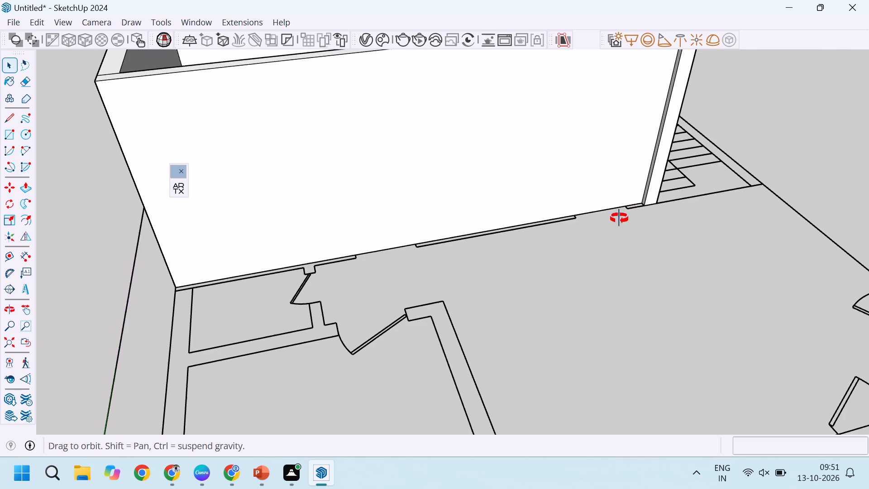
middle_click_drag(619, 218, 547, 280)
scroll(557, 292, "down", 5)
scroll(561, 240, "up", 4)
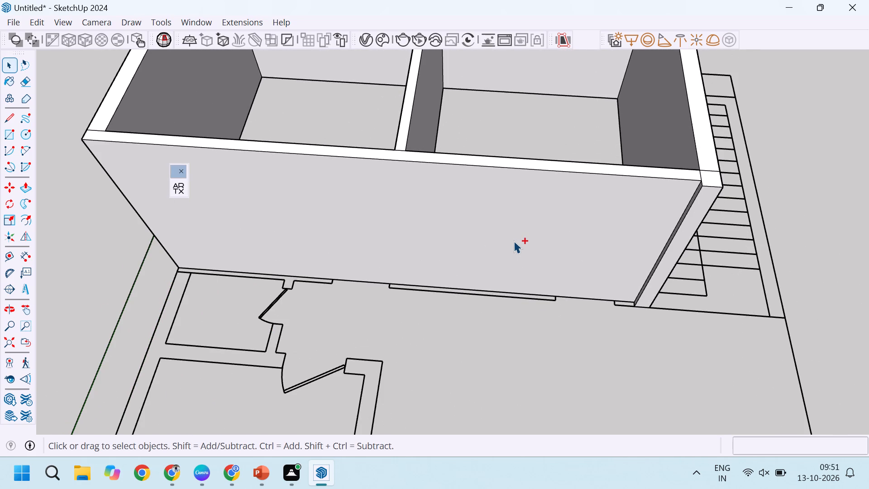
Undo the front wall extensions that run across the two rooms' door openings.
key("ctrl+z")
key("ctrl+z")
key("ctrl+z")
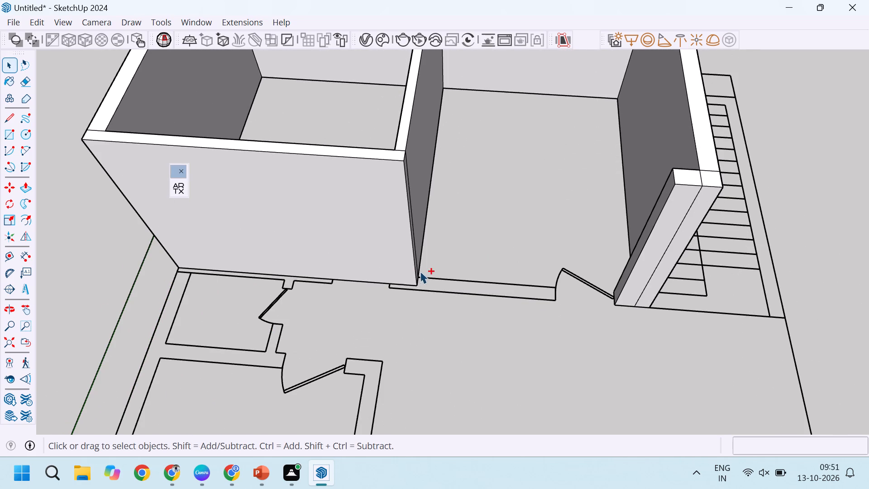
Push/Pull the front wall's end face 7' 6" from the outer corner away from the staircase to the first door's jamb.
scroll(277, 267, "up", 3)
key("p")
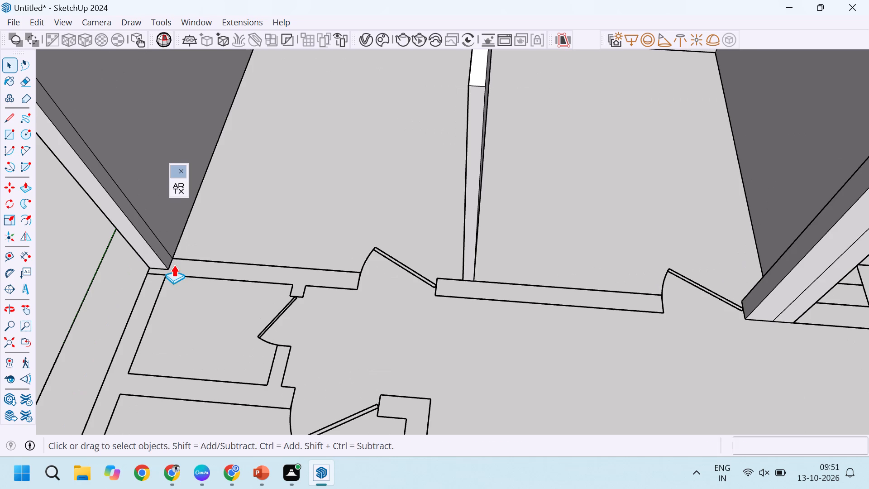
left_click(150, 238)
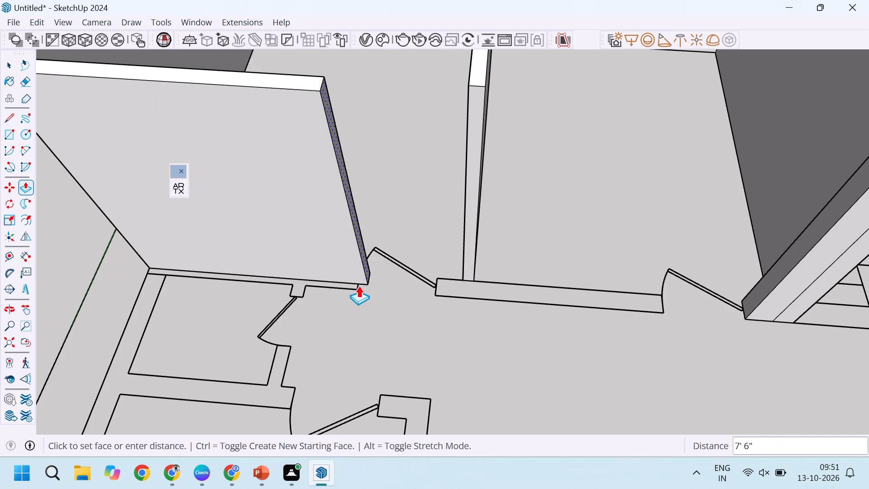
left_click(356, 289)
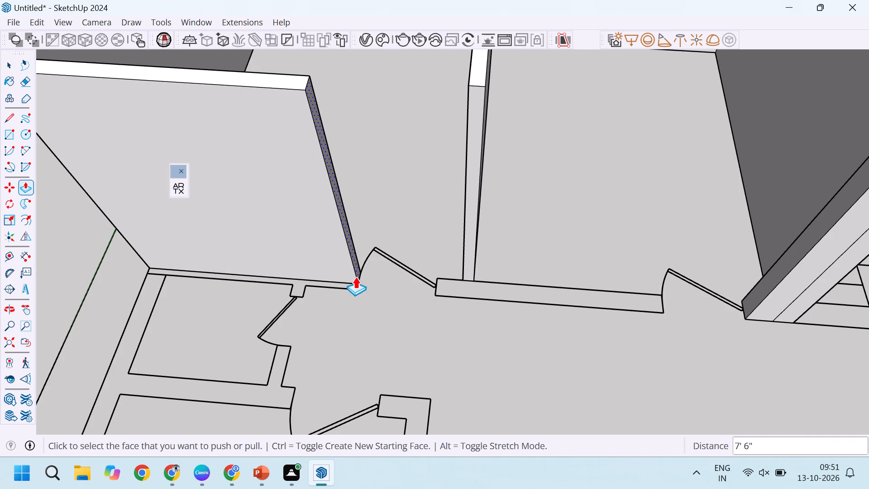
Examine the new front wall end against the first door opening and the wall outline beyond it.
scroll(412, 272, "down", 4)
scroll(390, 242, "up", 3)
scroll(325, 237, "down", 3)
scroll(409, 273, "up", 4)
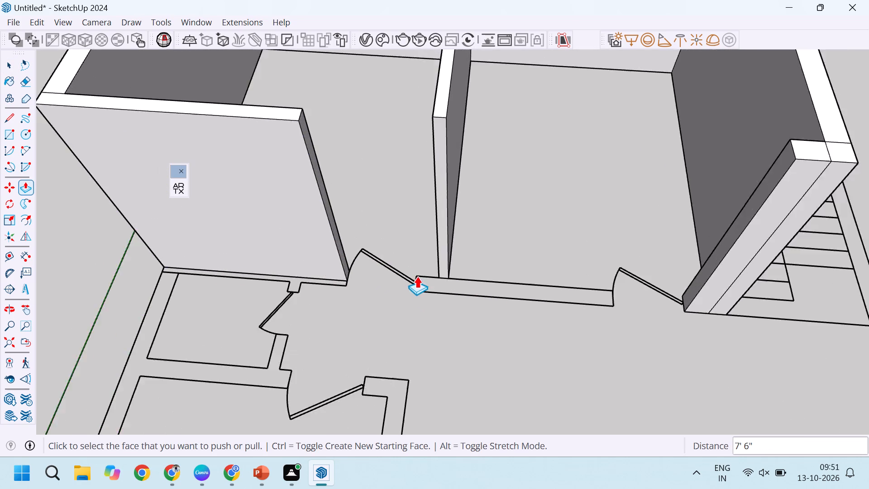
scroll(438, 291, "up", 3)
scroll(322, 262, "up", 9)
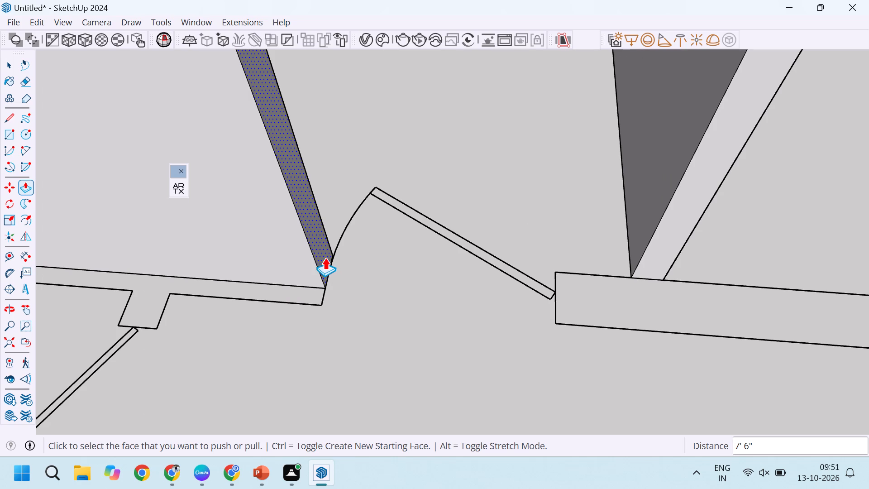
scroll(541, 292, "down", 4)
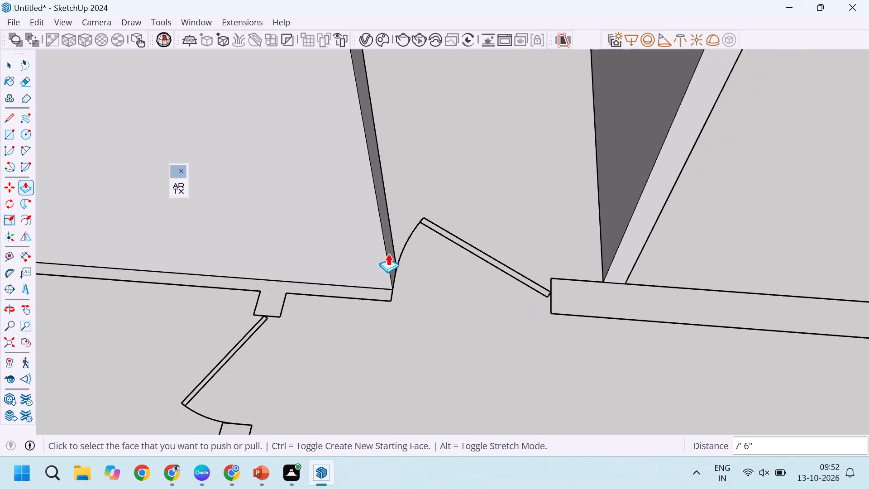
scroll(372, 254, "down", 17)
scroll(588, 262, "up", 3)
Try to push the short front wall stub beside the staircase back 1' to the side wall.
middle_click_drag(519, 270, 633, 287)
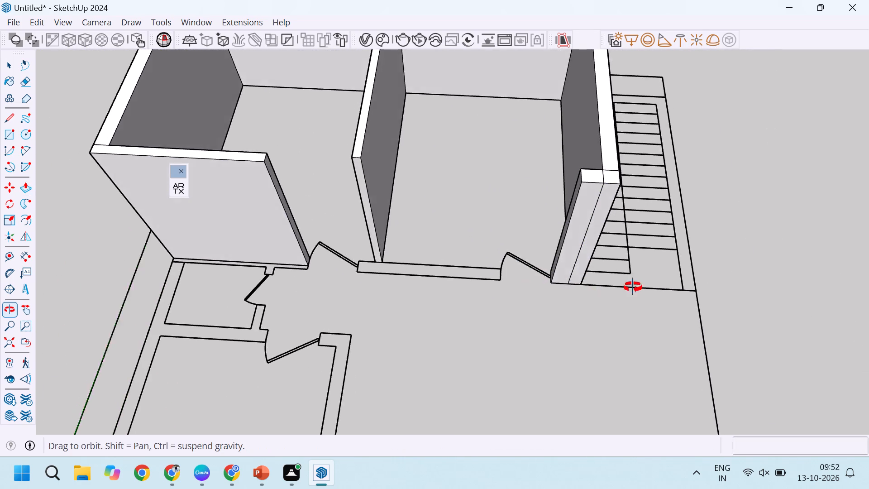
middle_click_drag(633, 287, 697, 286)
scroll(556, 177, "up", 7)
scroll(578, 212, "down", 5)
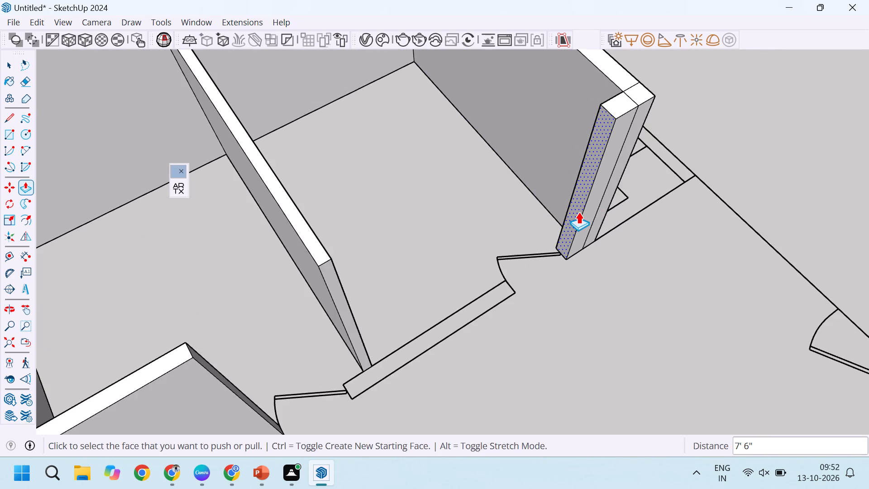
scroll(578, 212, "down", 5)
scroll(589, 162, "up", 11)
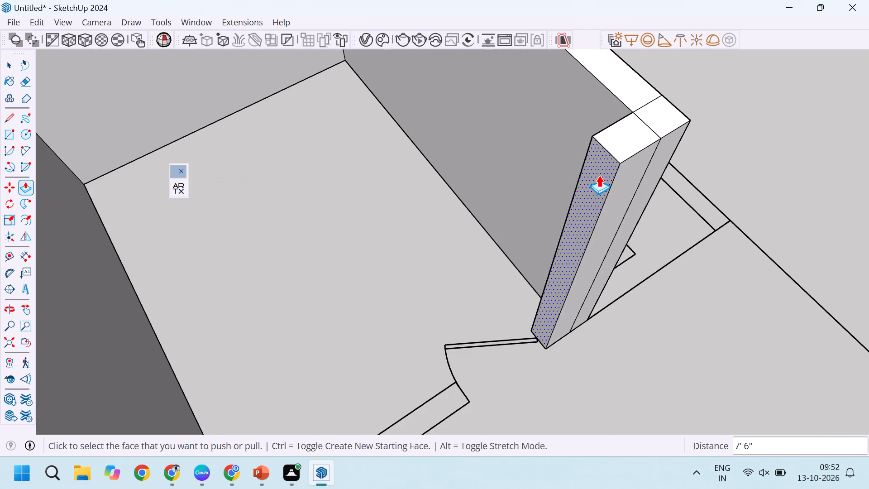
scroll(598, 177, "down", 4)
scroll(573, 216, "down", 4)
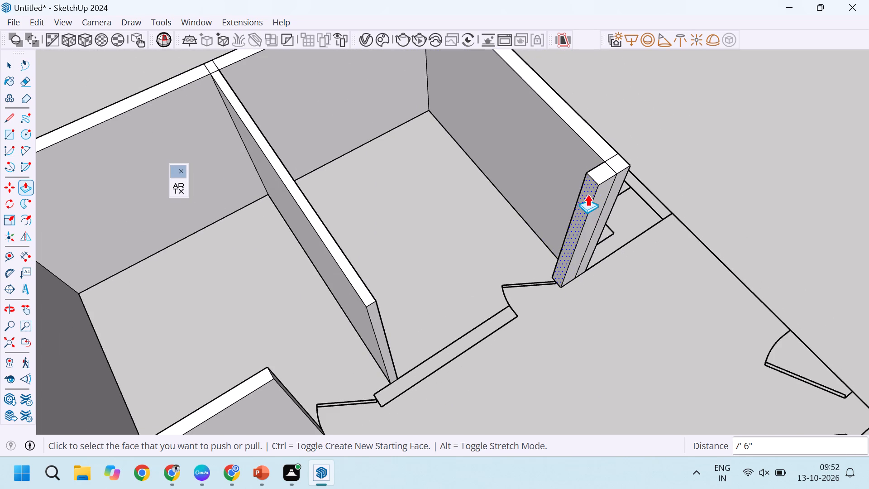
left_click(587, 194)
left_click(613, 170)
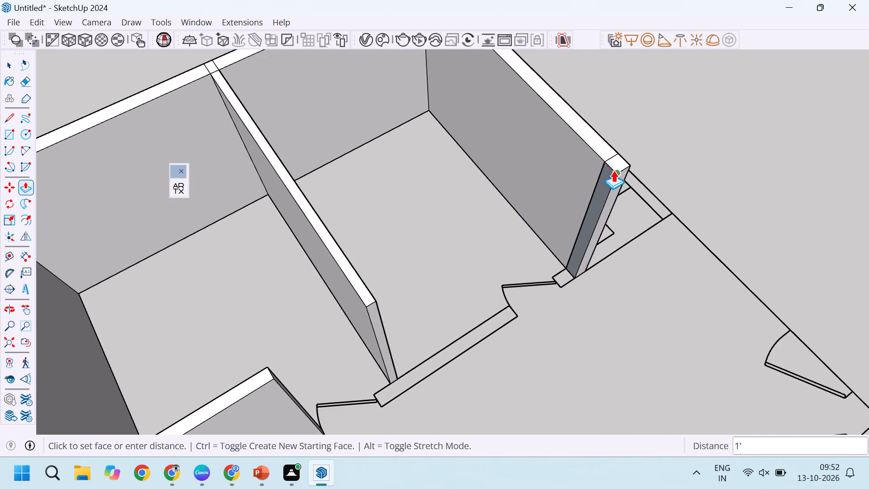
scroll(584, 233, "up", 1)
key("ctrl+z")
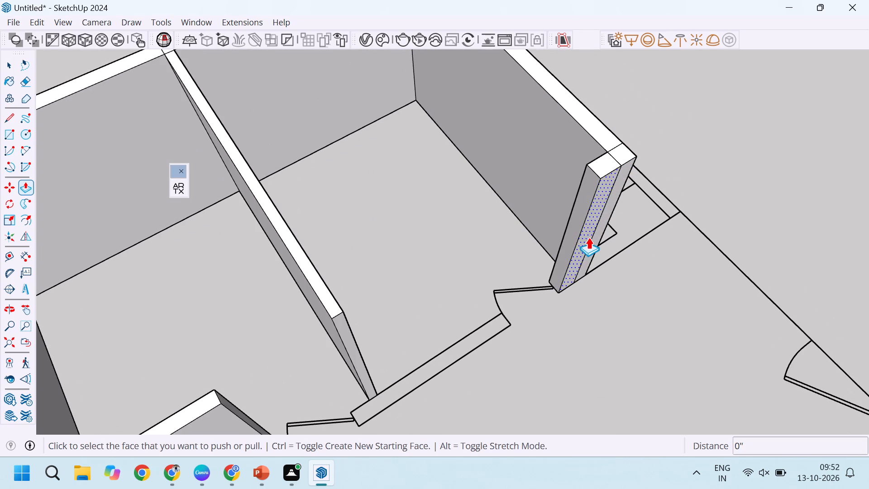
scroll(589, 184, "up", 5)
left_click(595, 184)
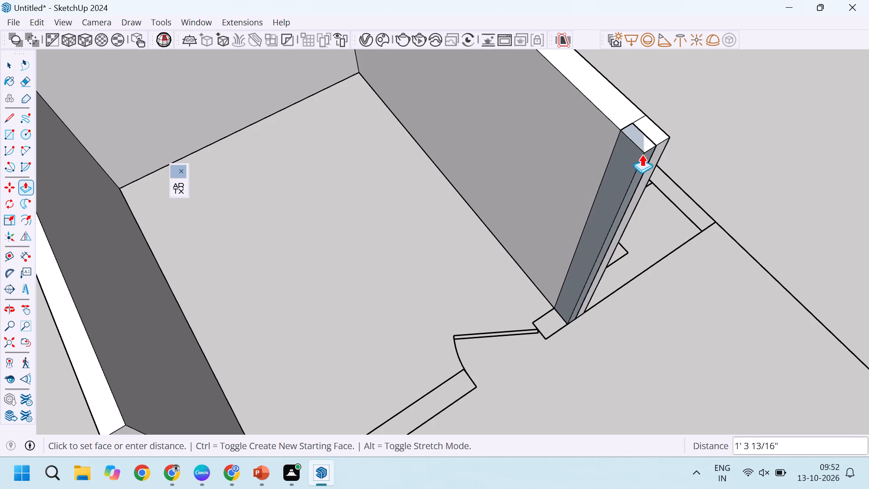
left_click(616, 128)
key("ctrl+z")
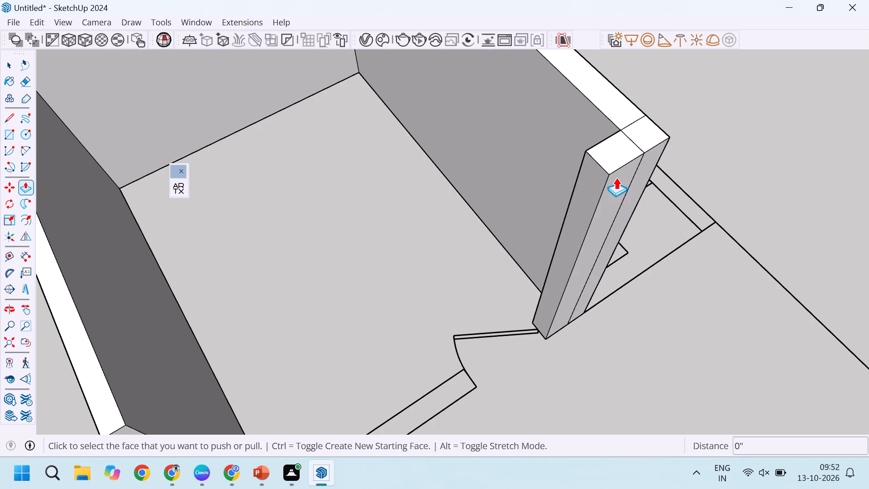
Push/Pull the partition wall's front end 4.5" as a new section into the front wall outline.
scroll(572, 223, "down", 14)
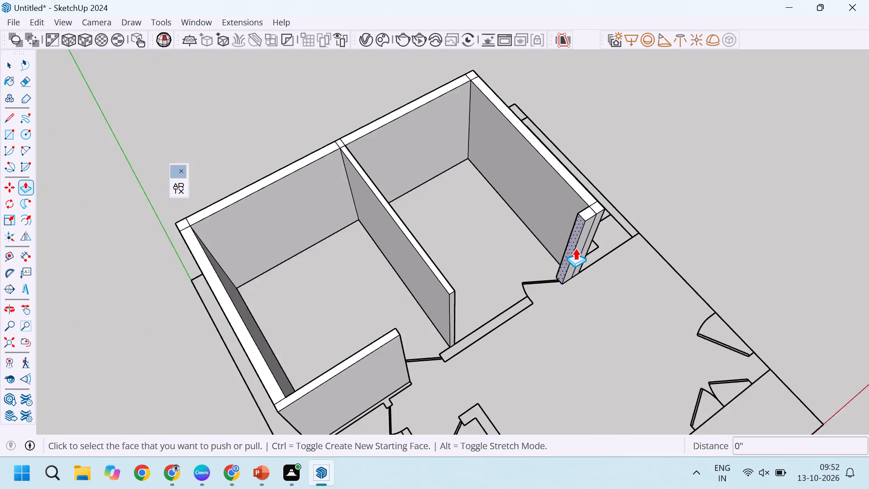
scroll(437, 330, "up", 4)
middle_click_drag(510, 326, 446, 330)
scroll(444, 340, "up", 9)
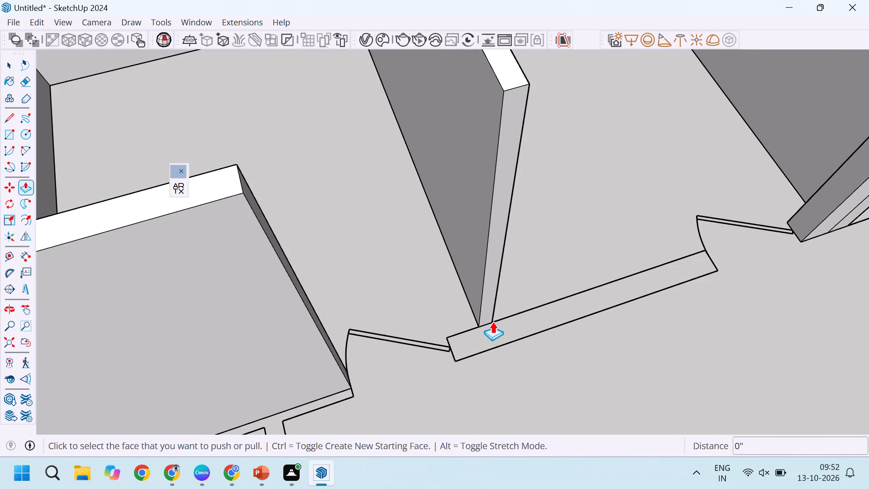
left_click(485, 293)
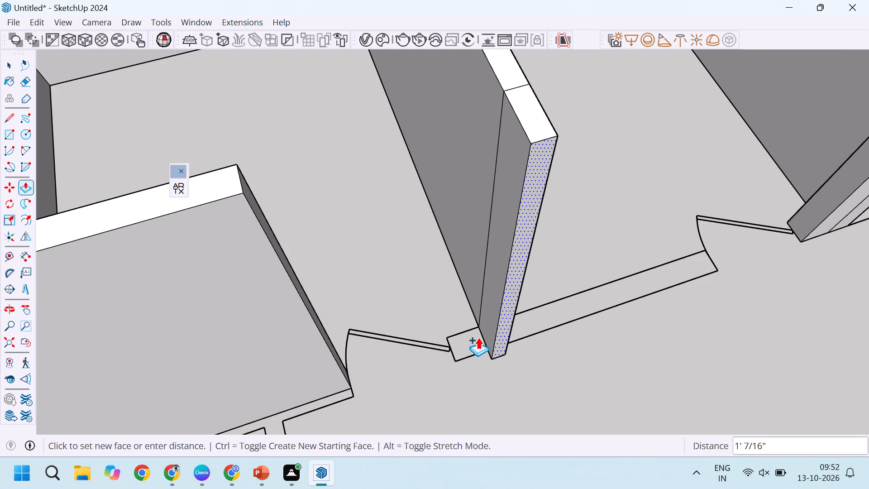
key("4")
type(".5")
key("Return")
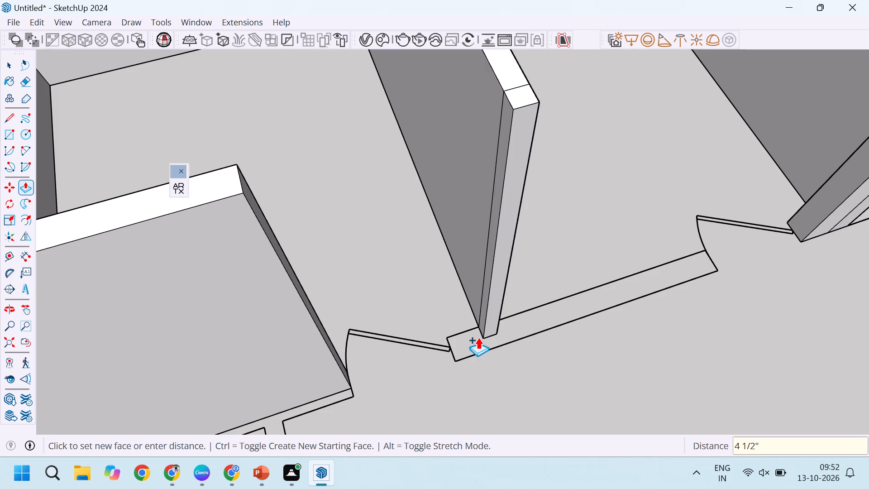
Pull the new section's side face 1' along the front wall outline to the first door's other jamb.
key("v")
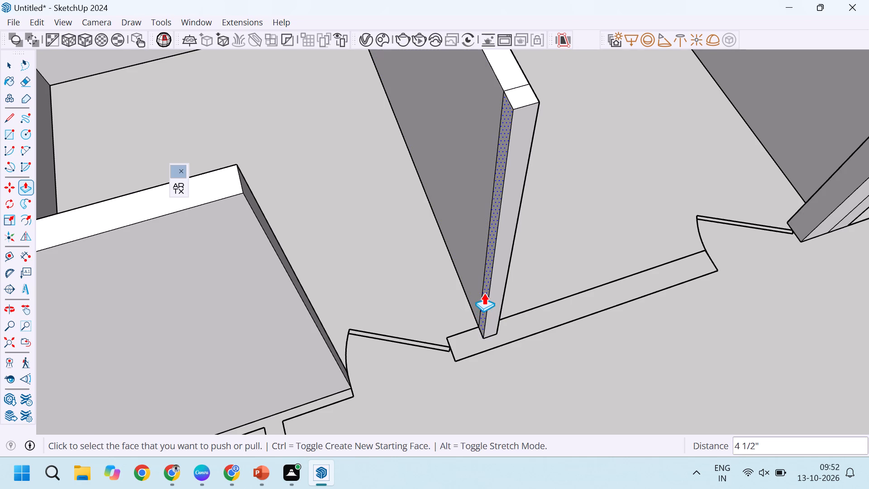
left_click(484, 293)
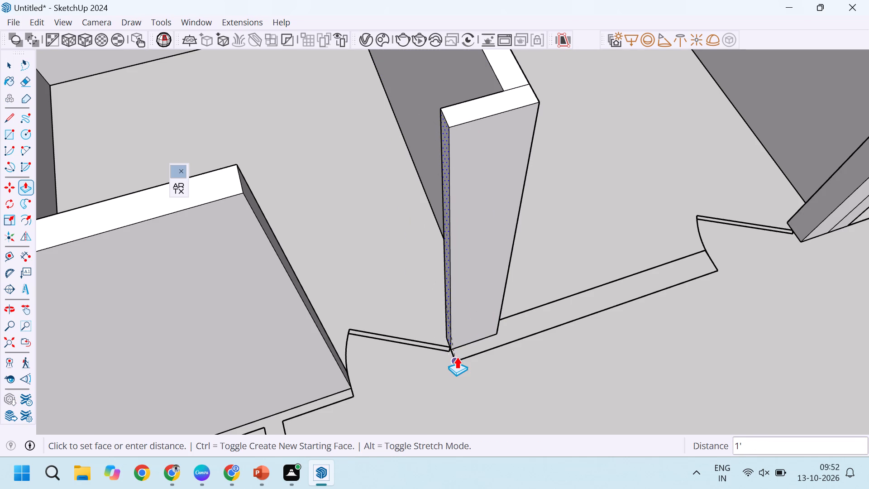
left_click(457, 357)
Pull the section's opposite side face about 7' along the front wall outline to the second door's jamb near the staircase.
scroll(429, 272, "down", 5)
middle_click_drag(513, 249, 397, 251)
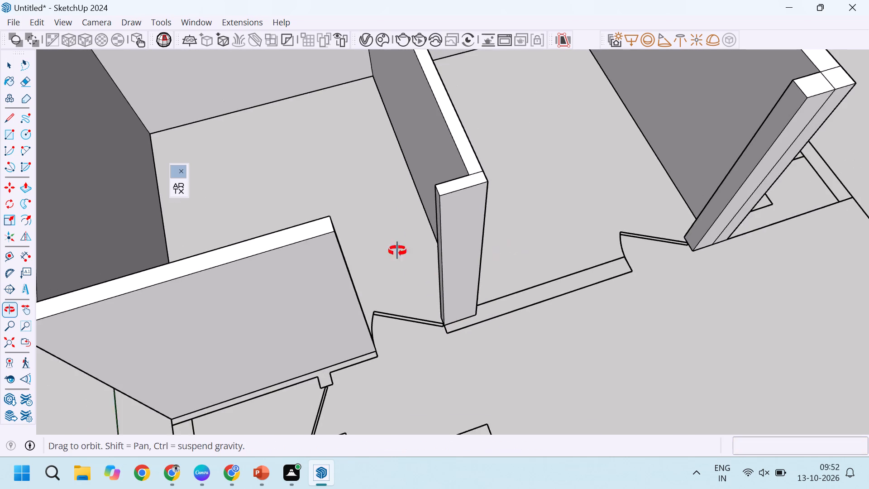
middle_click_drag(397, 251, 292, 225)
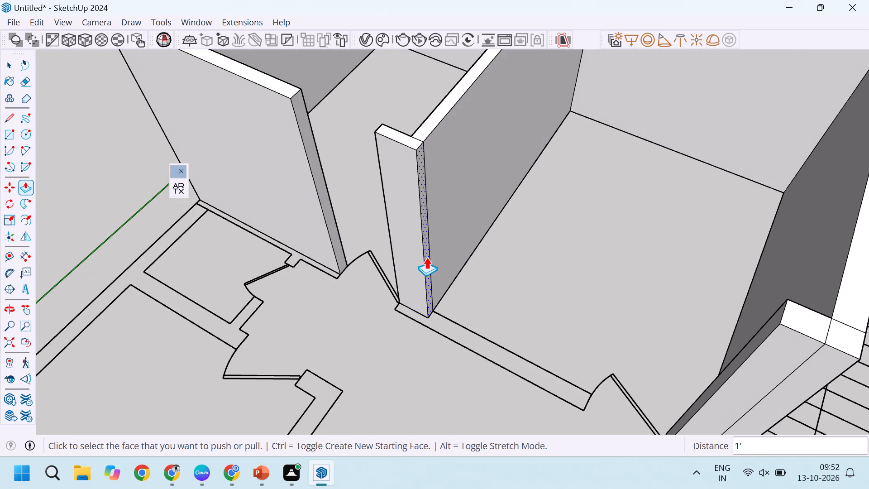
left_click(426, 257)
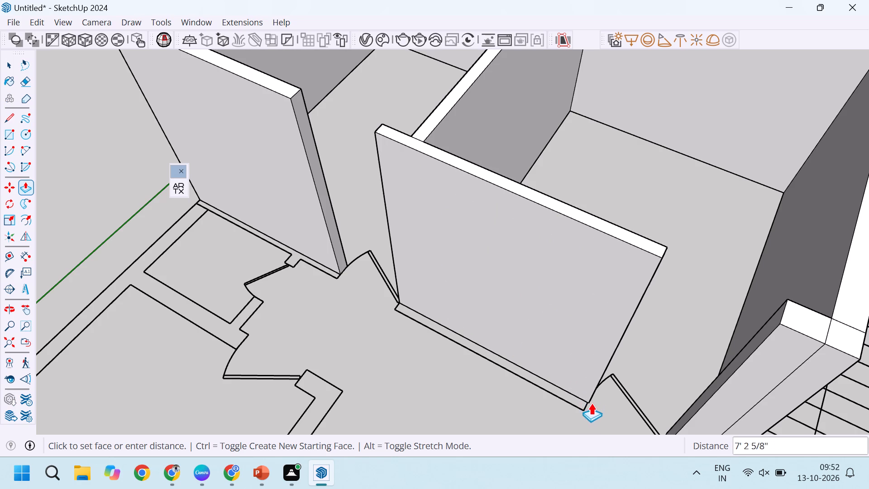
left_click(583, 409)
scroll(491, 260, "down", 12)
scroll(637, 269, "up", 5)
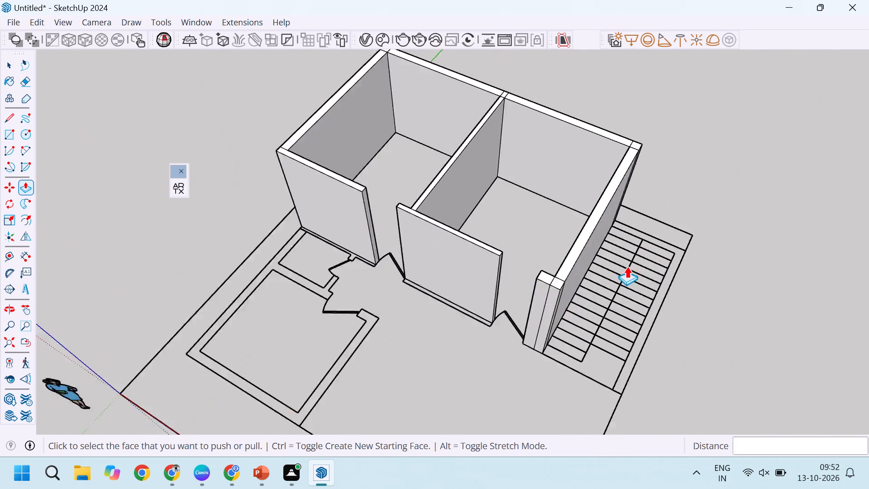
Push the front face of the short wall stub beside the staircase back 4.5" from the side wall's end.
scroll(627, 266, "up", 6)
middle_click_drag(494, 290, 679, 253)
scroll(641, 220, "up", 5)
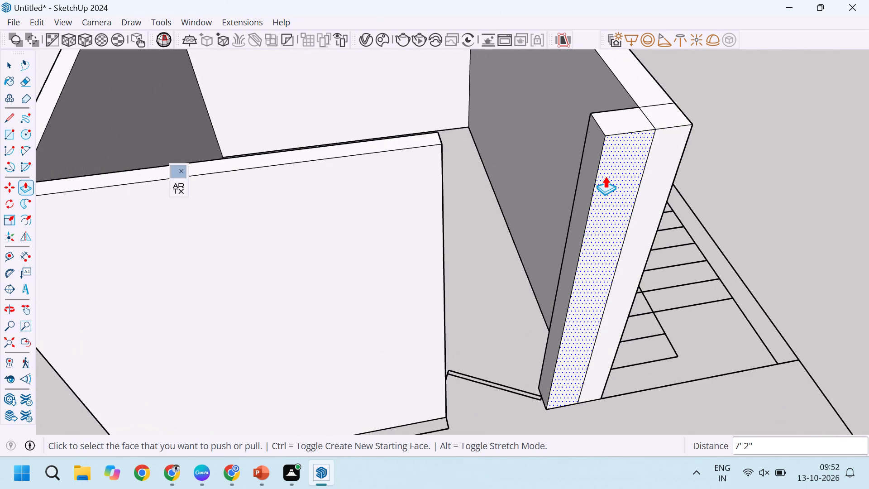
scroll(605, 176, "down", 4)
scroll(604, 177, "up", 4)
left_click(614, 177)
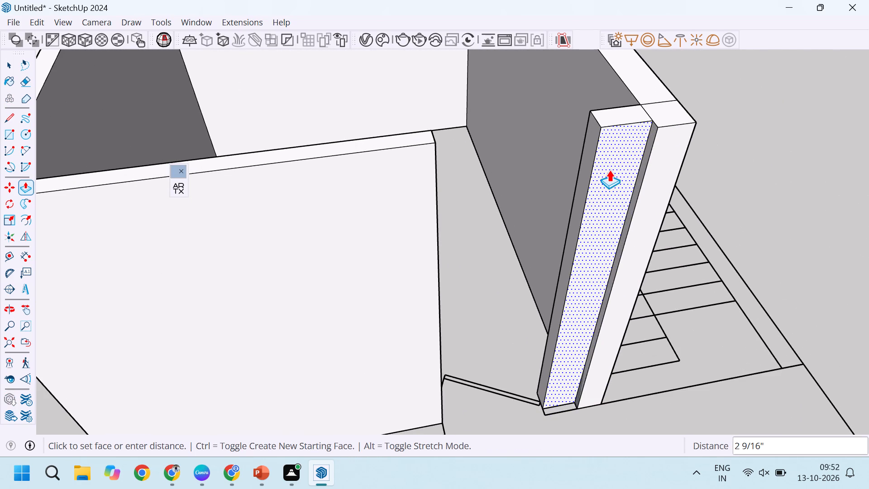
type("4.5")
key("Return")
key("space")
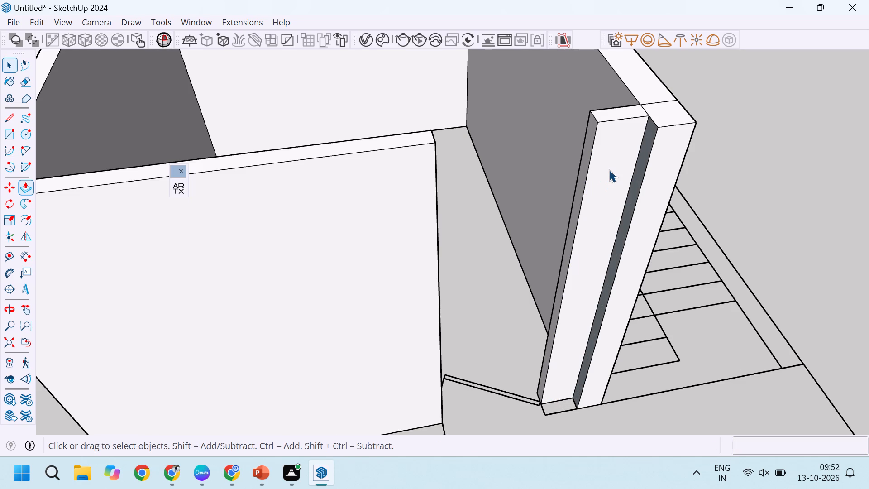
Inspect the recessed front wall stub and the outer side wall along the staircase from both sides.
scroll(614, 175, "down", 20)
scroll(614, 175, "down", 1)
scroll(630, 251, "up", 5)
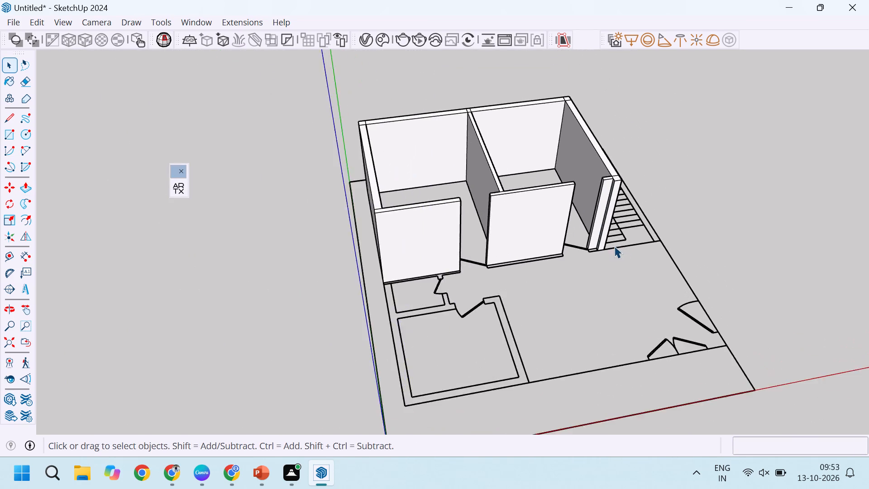
scroll(612, 245, "up", 5)
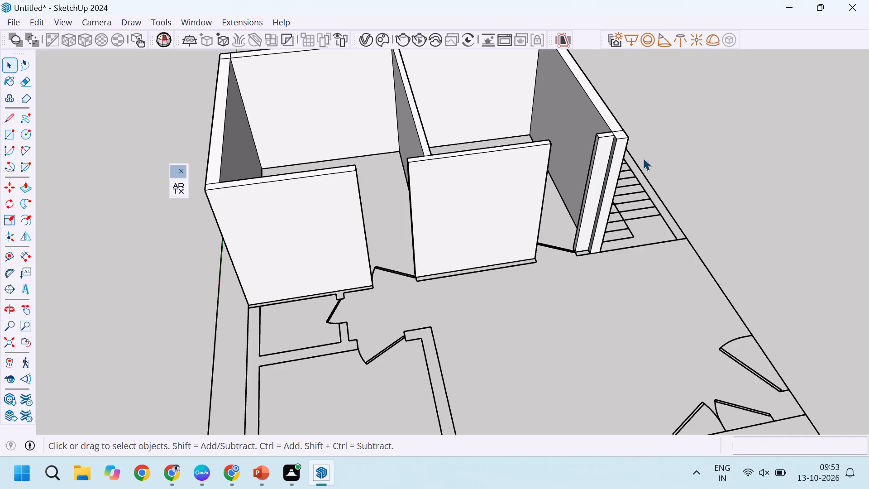
scroll(645, 153, "down", 4)
scroll(605, 187, "up", 9)
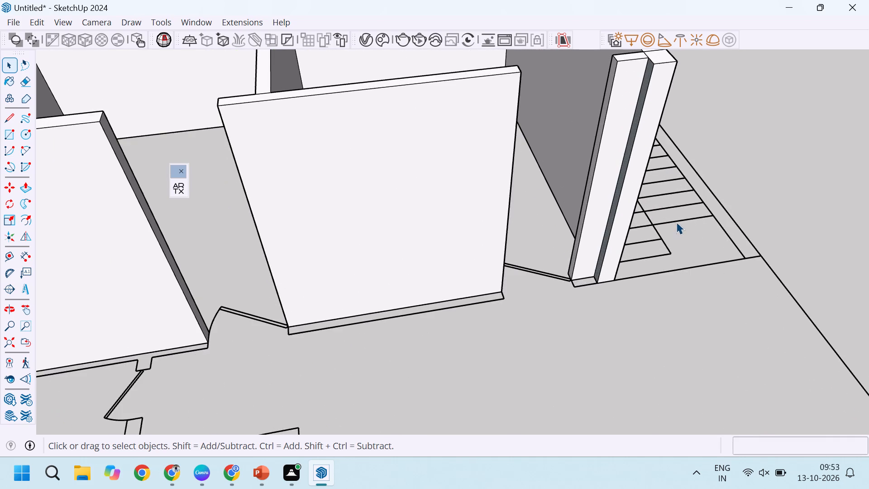
middle_click_drag(658, 225, 281, 273)
middle_click(278, 273)
scroll(415, 228, "down", 6)
scroll(651, 229, "up", 4)
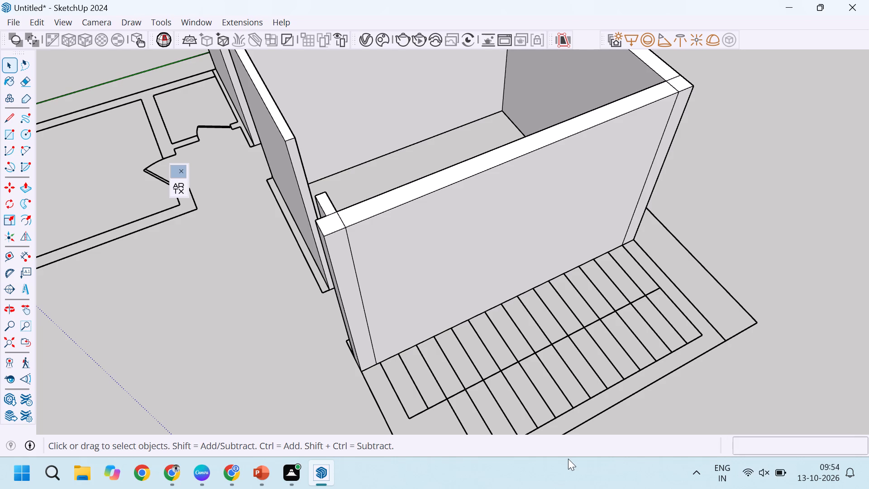
scroll(580, 75, "down", 3)
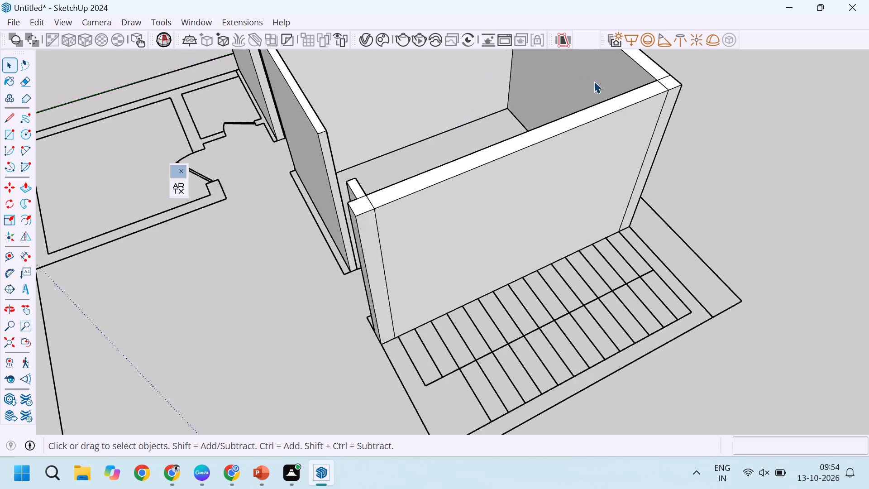
scroll(535, 115, "down", 4)
scroll(569, 198, "down", 1)
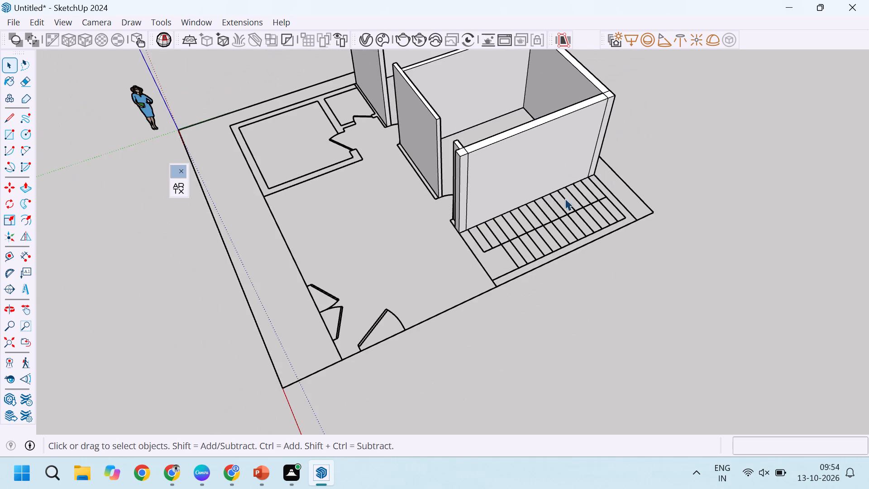
scroll(565, 198, "down", 2)
scroll(573, 291, "up", 5)
scroll(645, 189, "down", 5)
Examine the front wall sections, door openings and corner beside the staircase against the floor plan outlines.
middle_click_drag(631, 212, 858, 196)
scroll(746, 200, "up", 1)
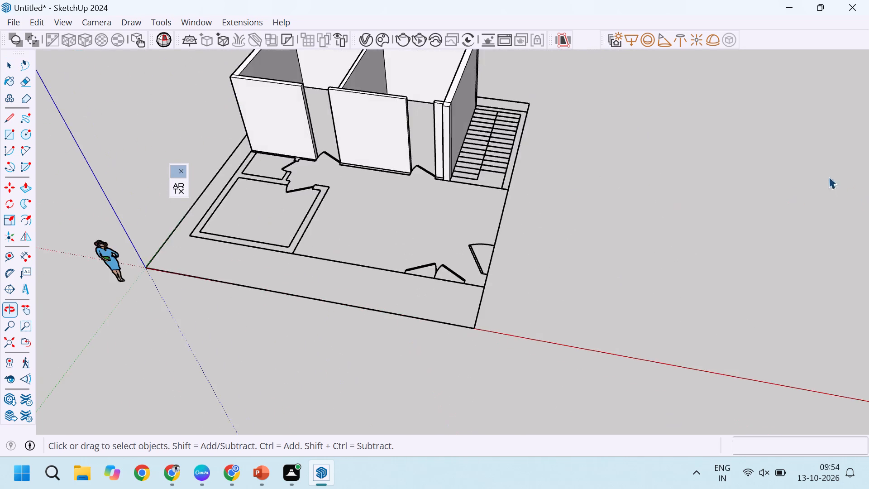
scroll(436, 161, "down", 6)
scroll(528, 184, "up", 6)
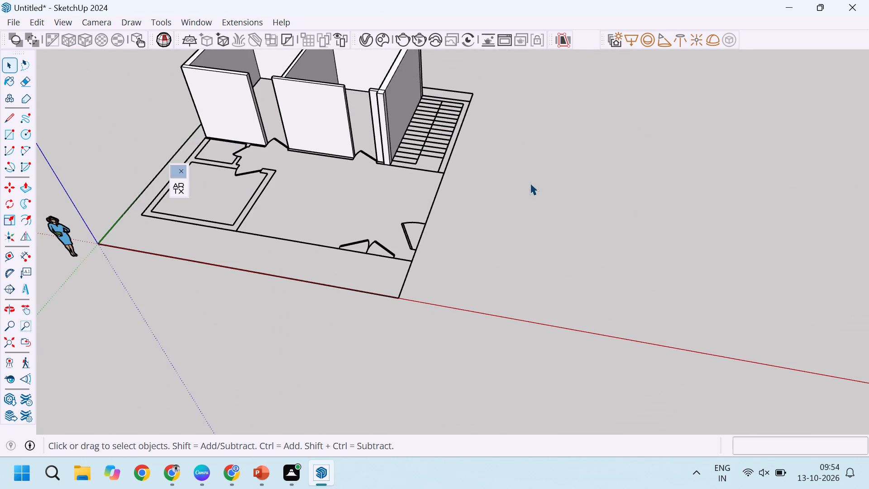
scroll(530, 183, "down", 4)
scroll(525, 183, "up", 9)
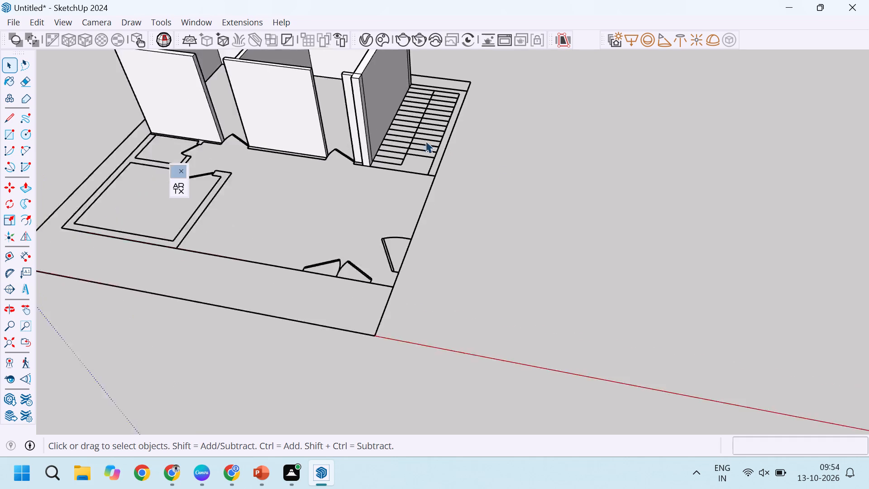
scroll(425, 141, "up", 1)
scroll(425, 141, "down", 7)
scroll(336, 79, "up", 12)
scroll(456, 115, "up", 6)
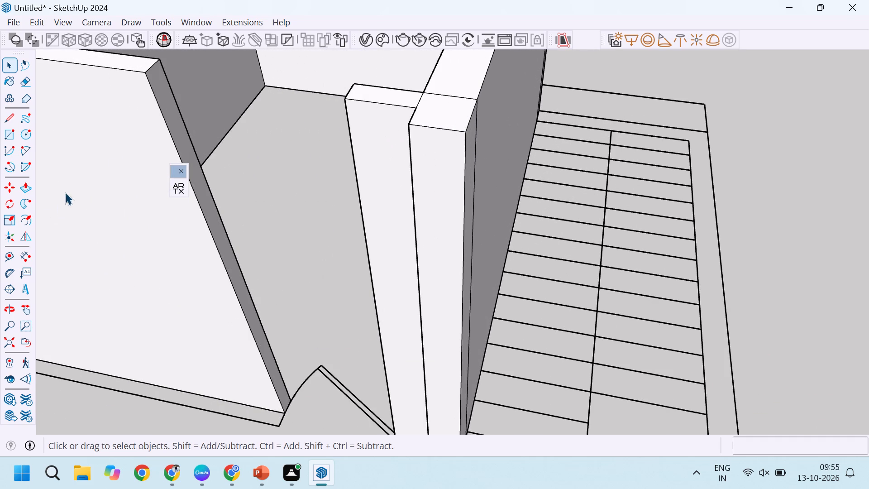
scroll(130, 139, "down", 4)
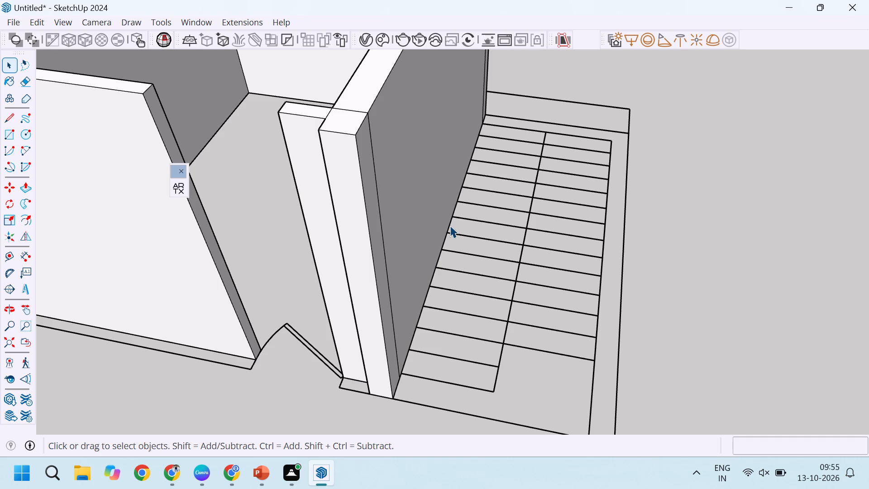
scroll(470, 297, "down", 4)
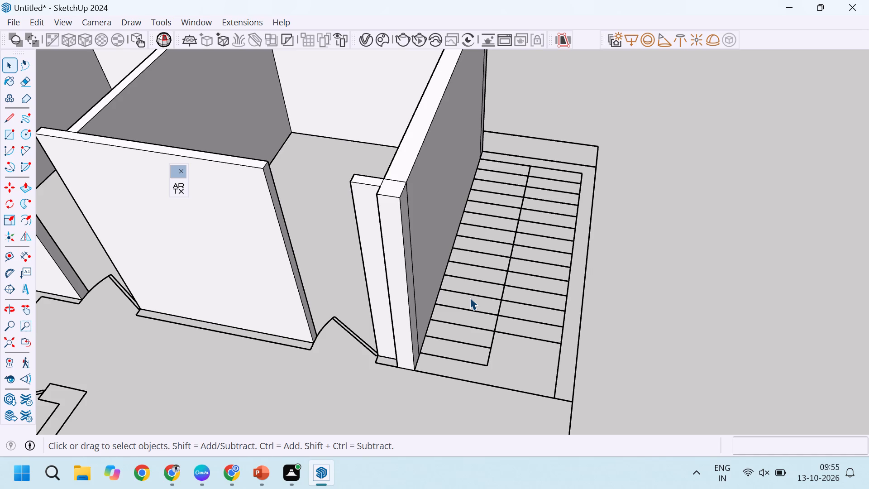
scroll(511, 193, "down", 5)
scroll(482, 230, "down", 7)
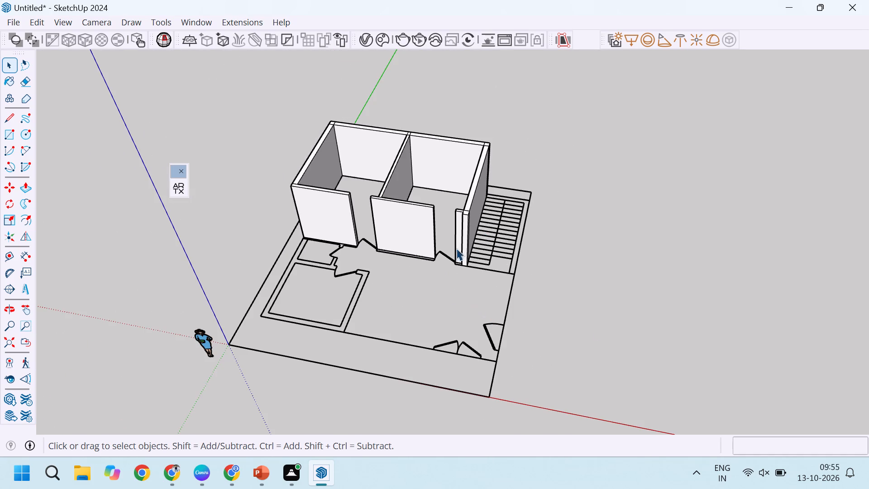
scroll(515, 222, "up", 6)
scroll(532, 192, "down", 5)
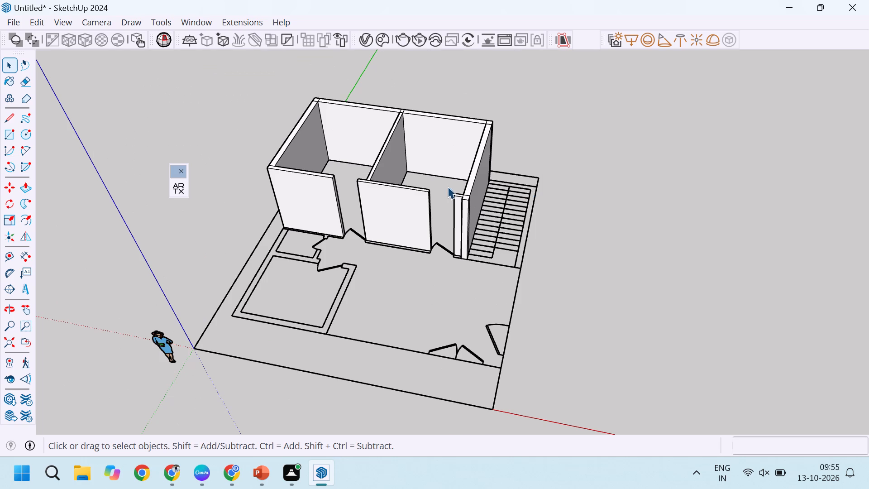
scroll(493, 206, "down", 4)
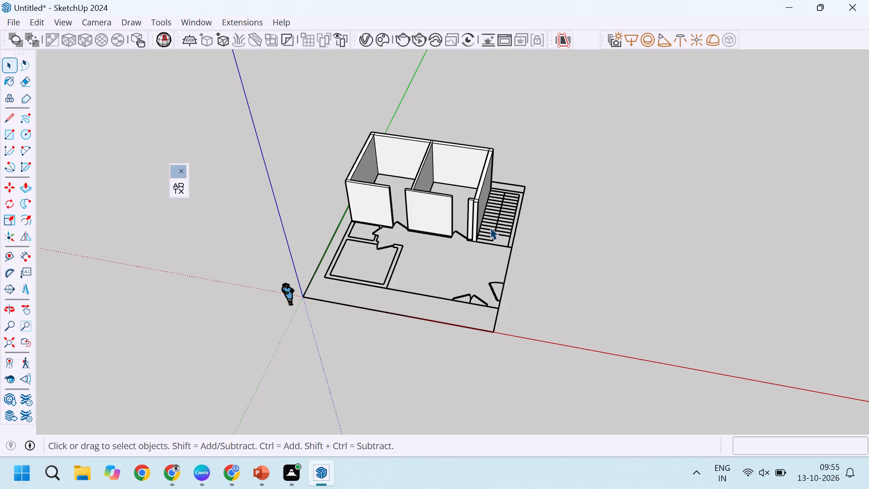
scroll(439, 192, "up", 4)
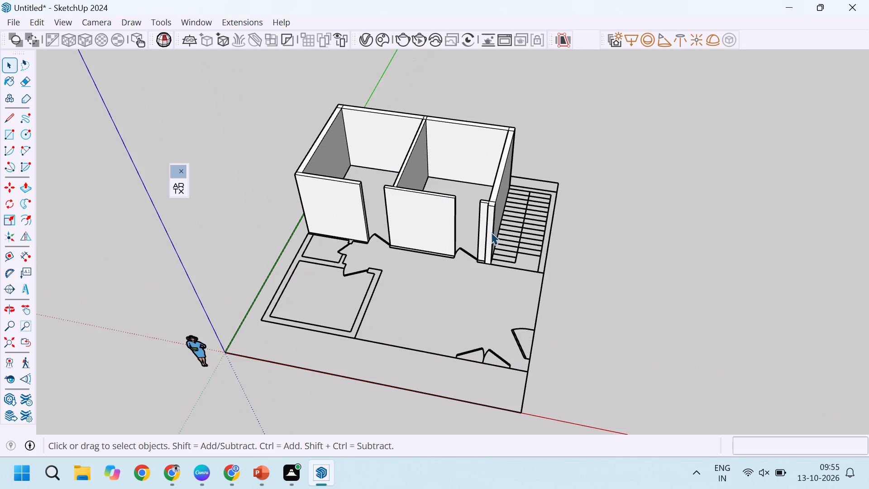
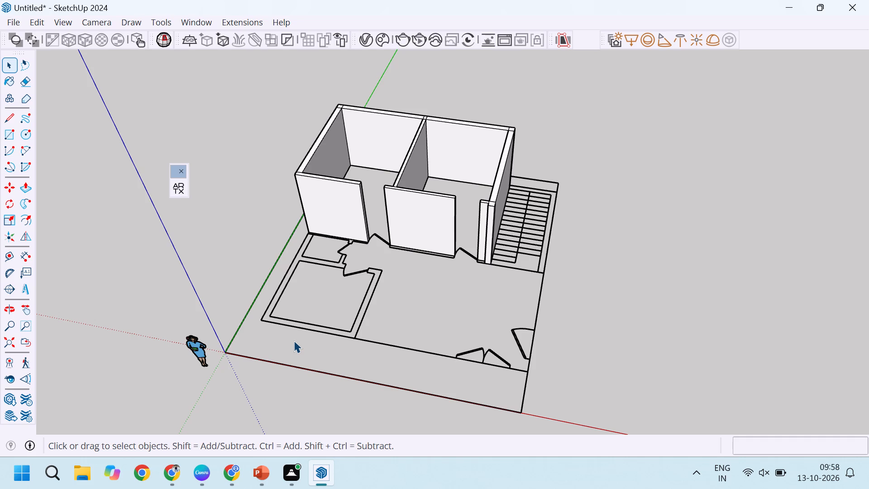
Examine the unbuilt front room outlines on the floor plan and the corners of their outer side wall near the green axis.
scroll(484, 193, "down", 4)
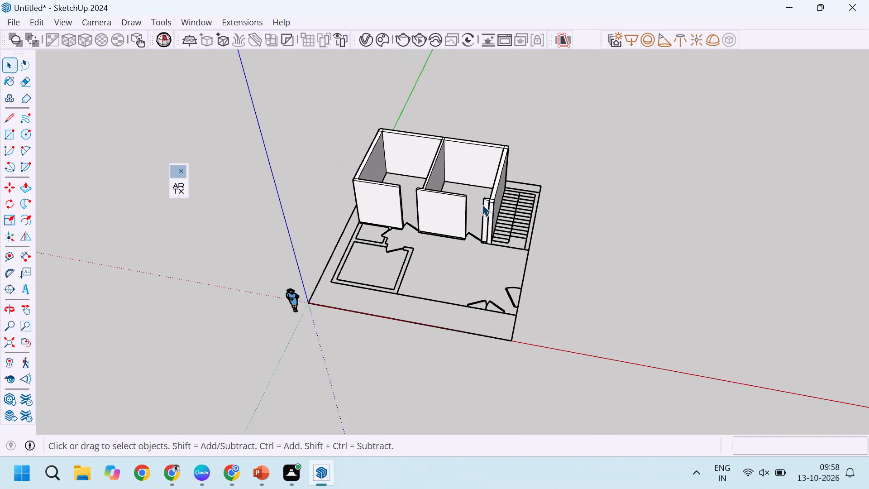
scroll(471, 216, "up", 3)
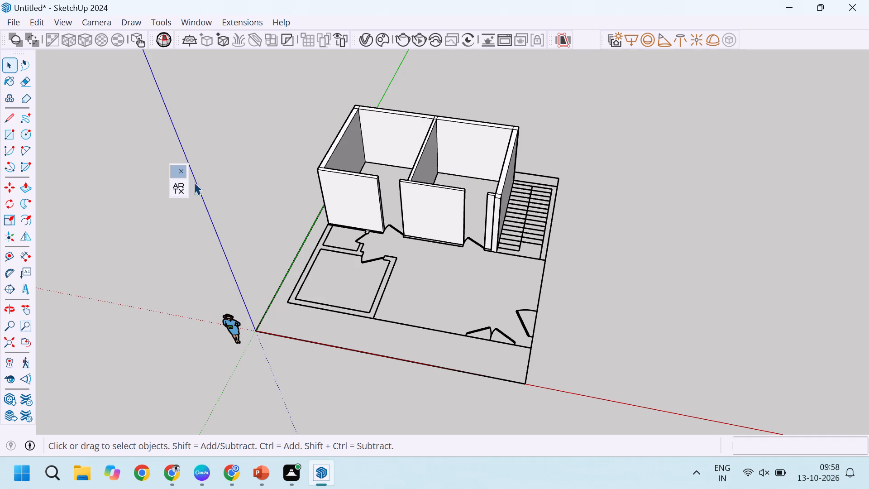
scroll(270, 186, "down", 3)
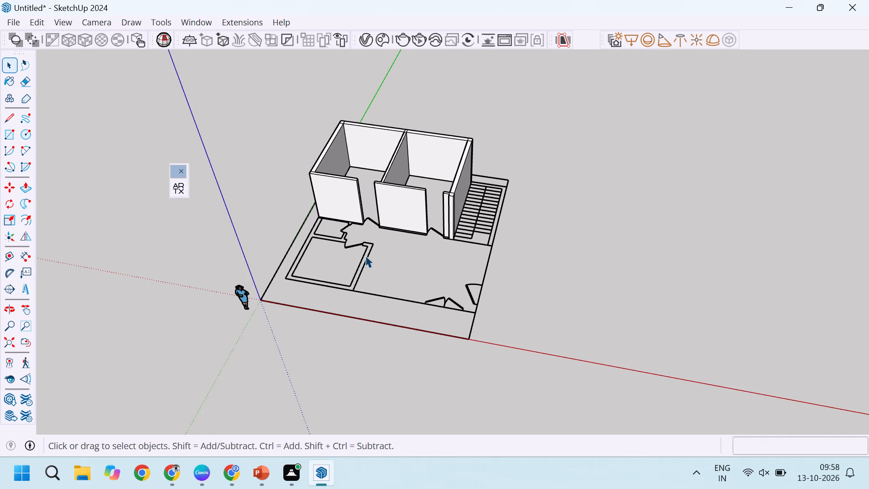
scroll(382, 238, "down", 8)
scroll(397, 230, "up", 12)
scroll(401, 235, "down", 2)
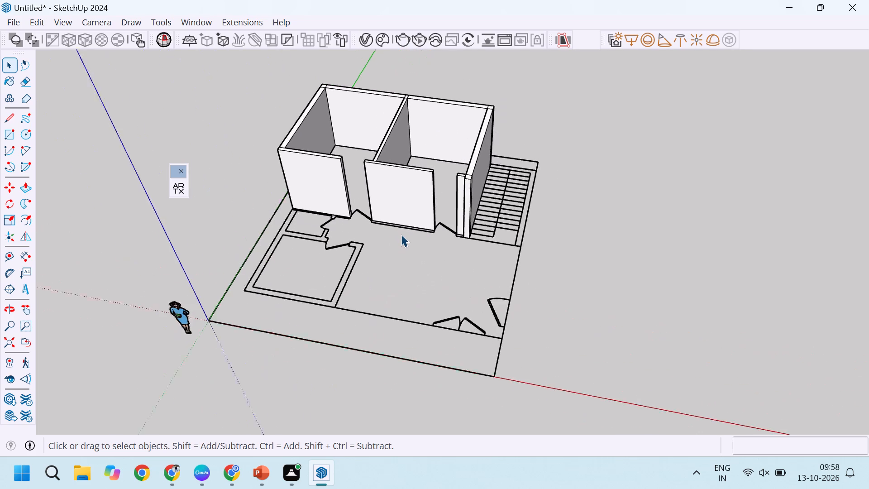
scroll(401, 235, "down", 8)
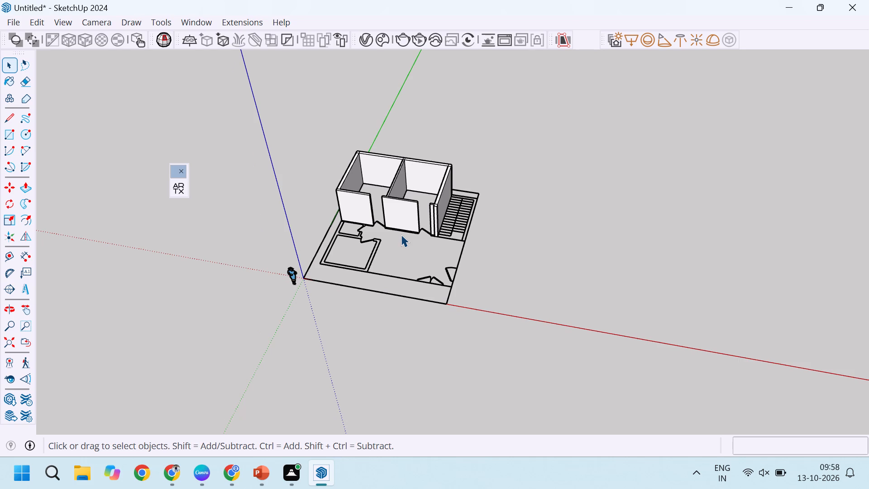
scroll(341, 210, "up", 17)
scroll(353, 241, "up", 7)
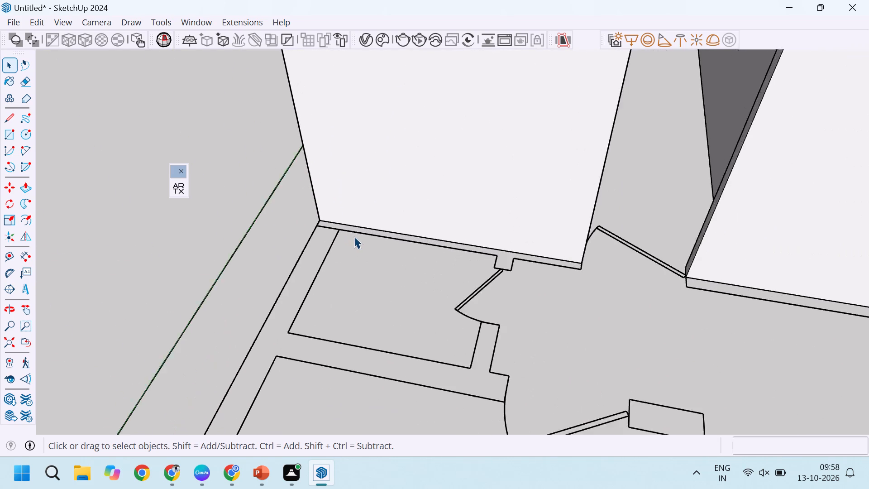
scroll(354, 236, "up", 1)
scroll(403, 218, "down", 4)
scroll(350, 245, "down", 4)
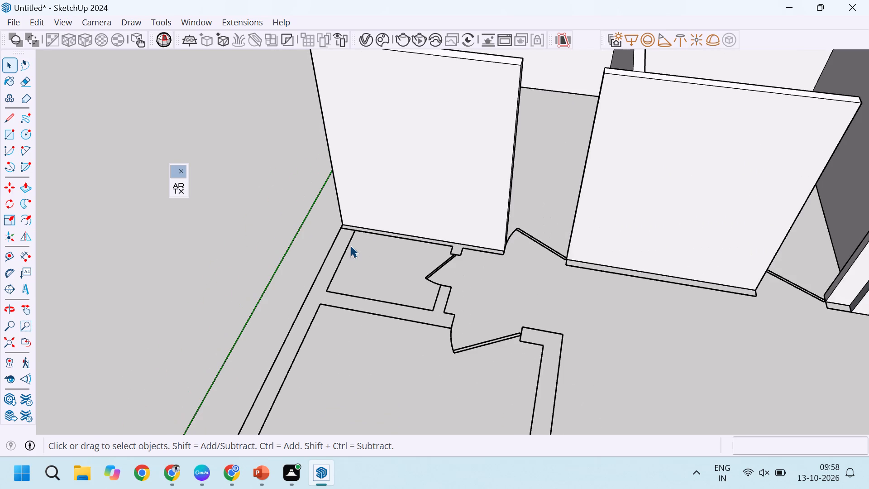
scroll(323, 235, "up", 3)
scroll(362, 254, "up", 1)
scroll(412, 242, "down", 13)
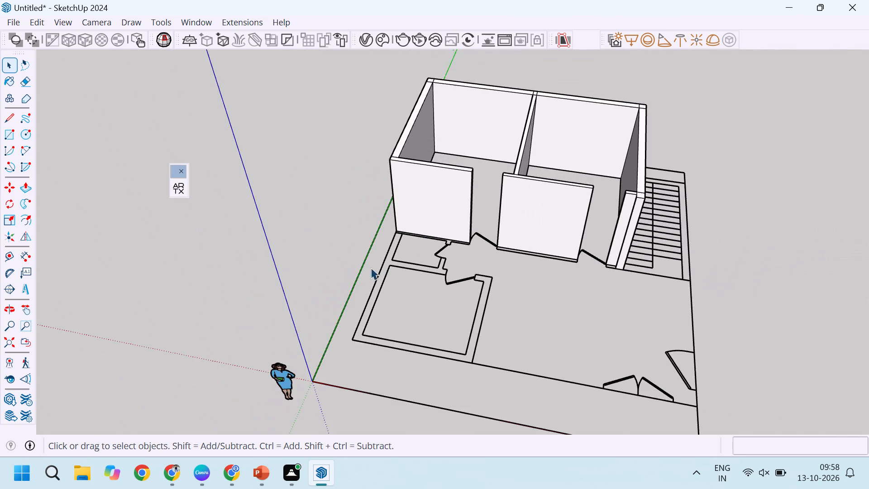
scroll(339, 331, "up", 4)
scroll(352, 331, "down", 4)
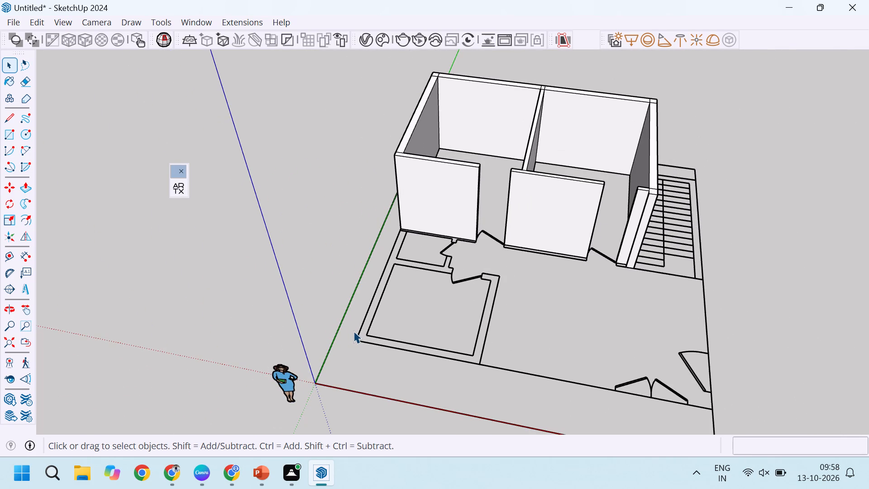
scroll(353, 331, "down", 4)
scroll(338, 337, "up", 6)
scroll(374, 338, "up", 9)
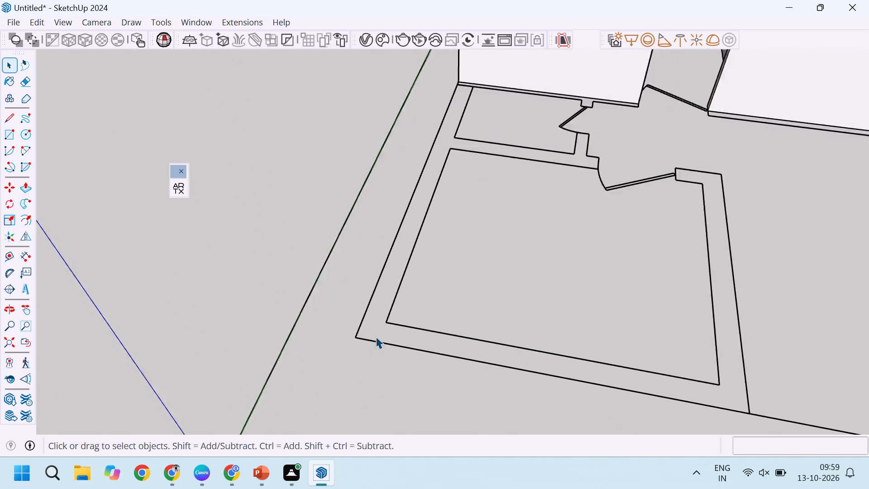
scroll(368, 323, "up", 4)
scroll(401, 301, "down", 4)
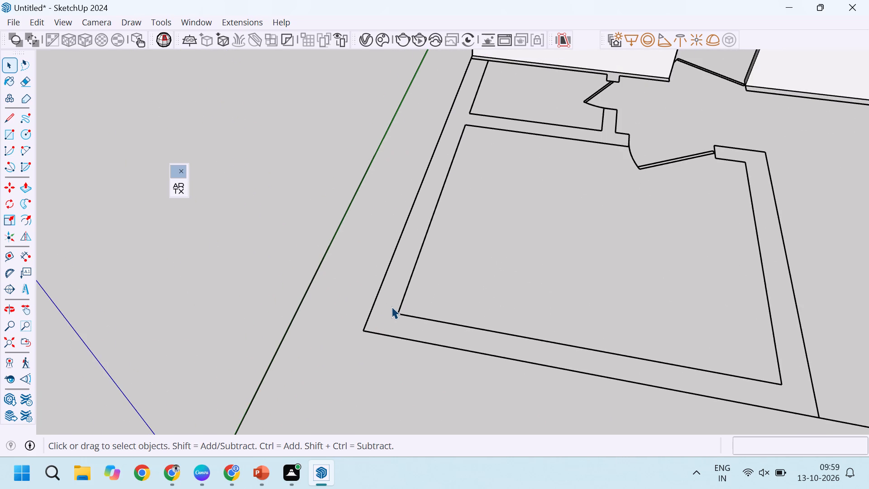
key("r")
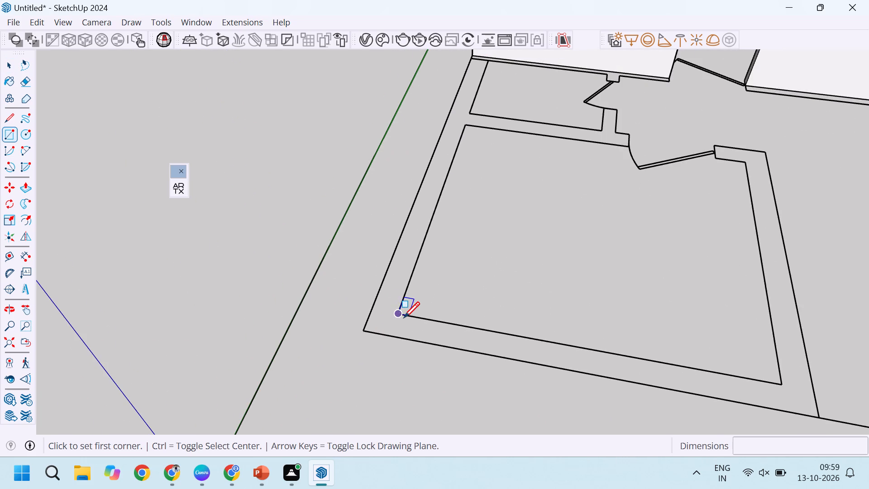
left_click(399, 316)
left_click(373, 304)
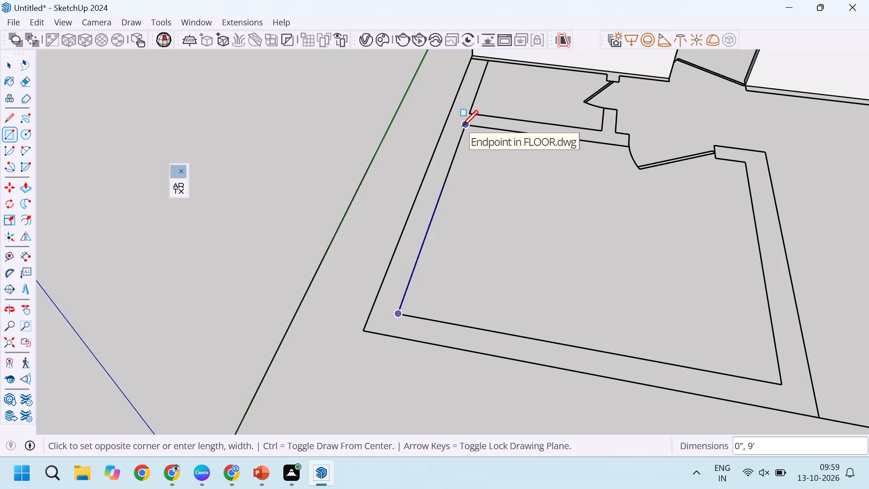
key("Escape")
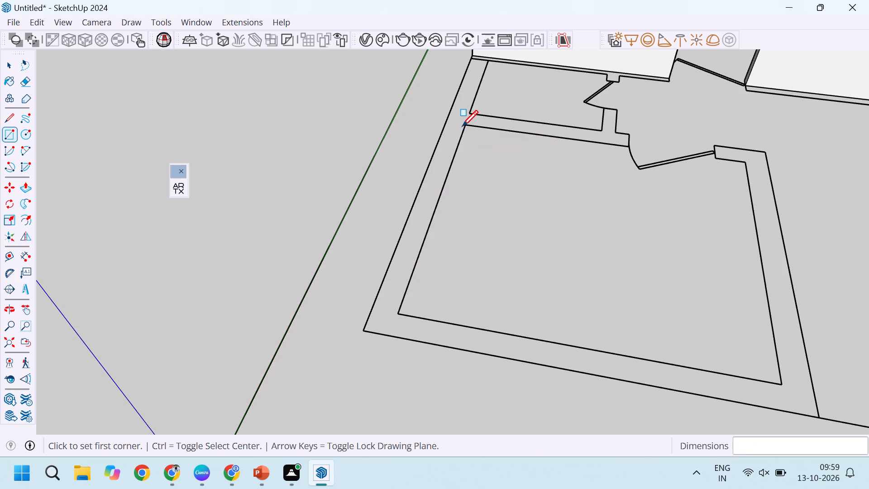
Draw a 9" by 9' rectangle over the larger front room's side wall outline near the green axis, between the room's inner corners.
left_click(463, 126)
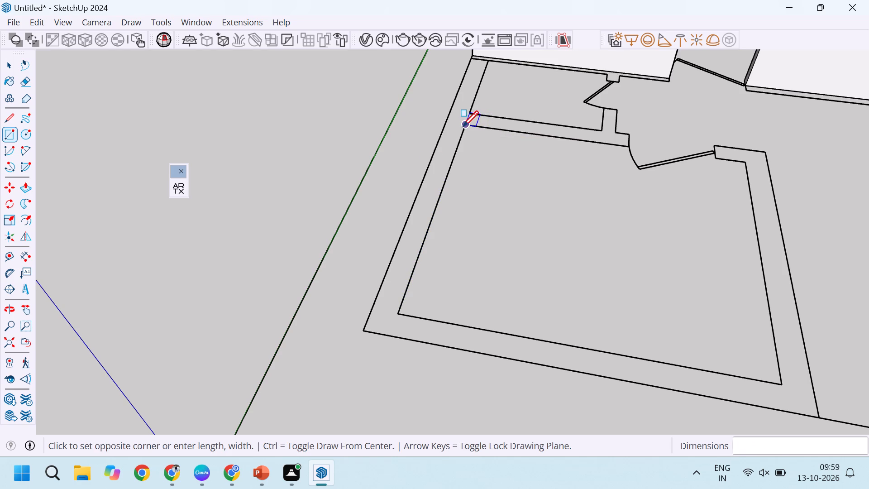
left_click(372, 303)
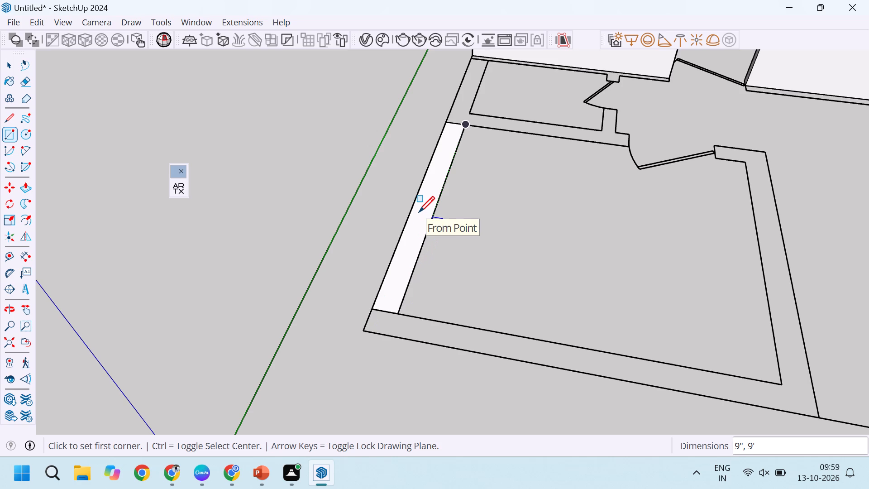
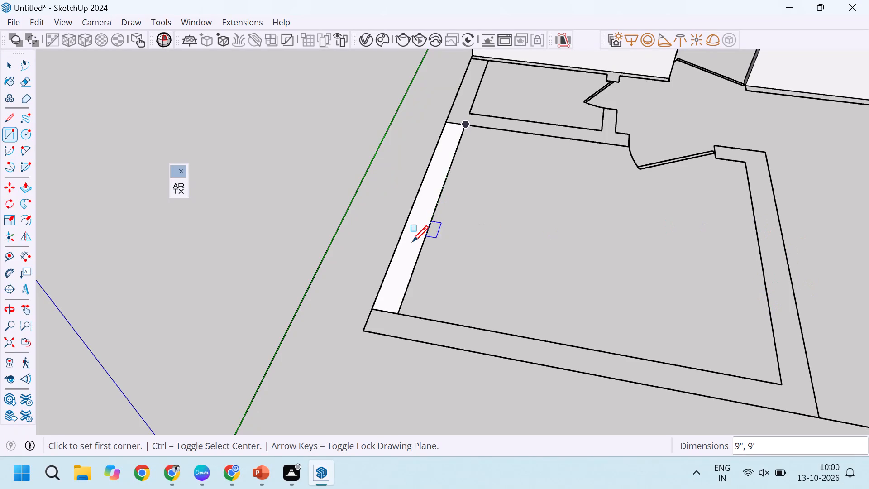
Push/Pull the larger front room's 9" by 9' side wall rectangle up to 10' to match the existing walls.
key("p")
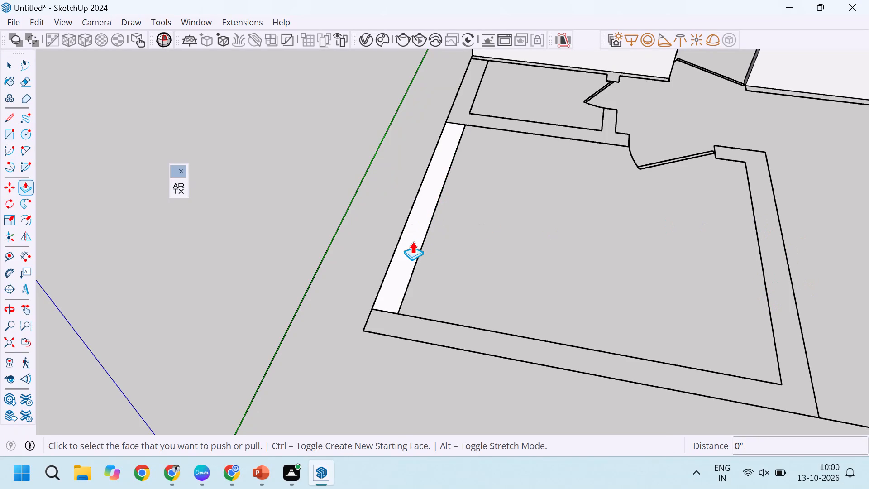
left_click(412, 229)
scroll(418, 188, "down", 13)
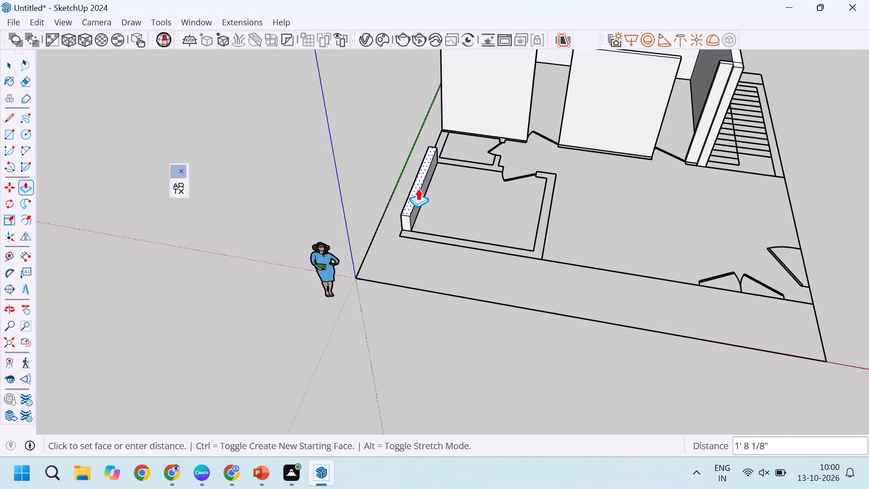
scroll(418, 188, "down", 13)
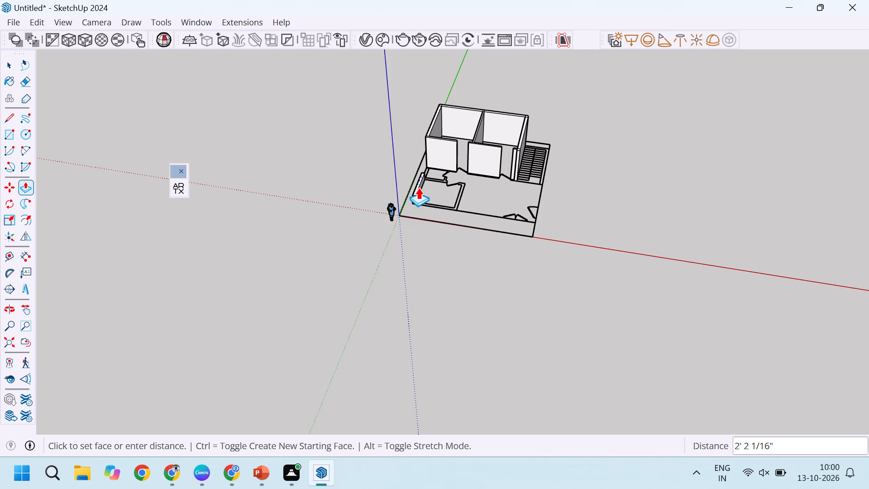
scroll(435, 136, "up", 4)
left_click(437, 137)
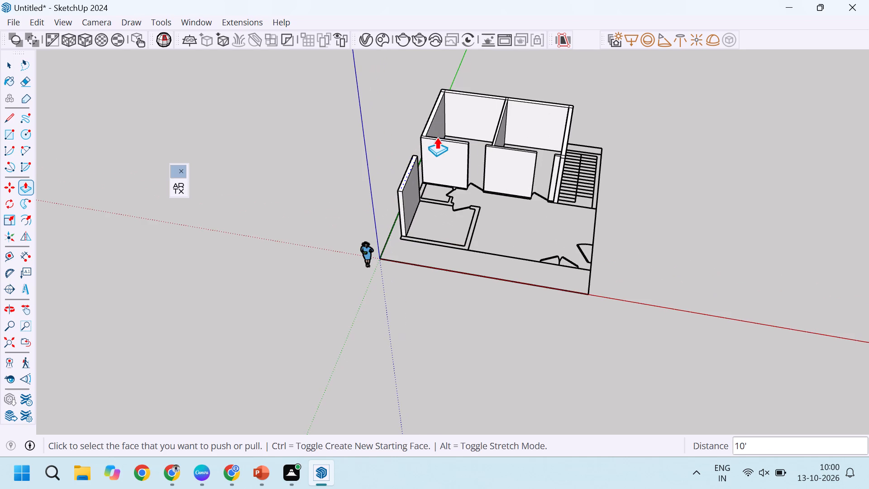
Extend the inner end of the new side wall 5' along the green axis to meet the rear room's wall.
scroll(432, 139, "up", 3)
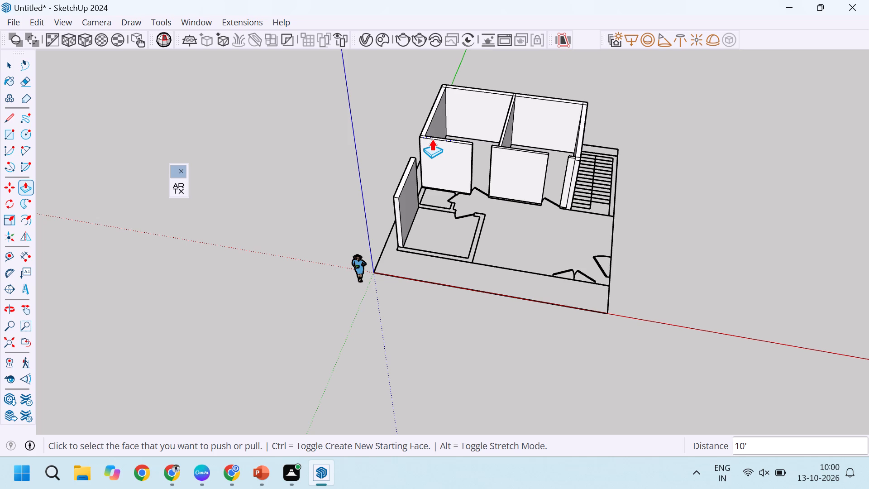
scroll(403, 211, "up", 5)
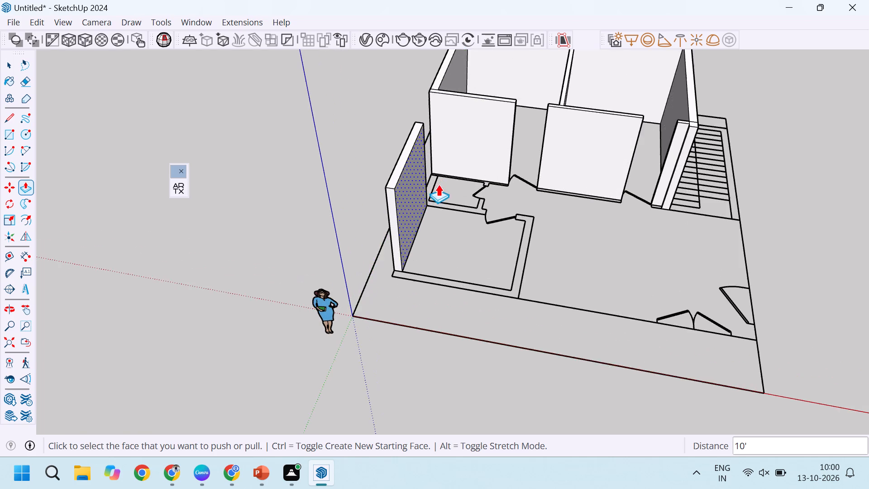
middle_click_drag(446, 177, 348, 227)
scroll(525, 181, "up", 1)
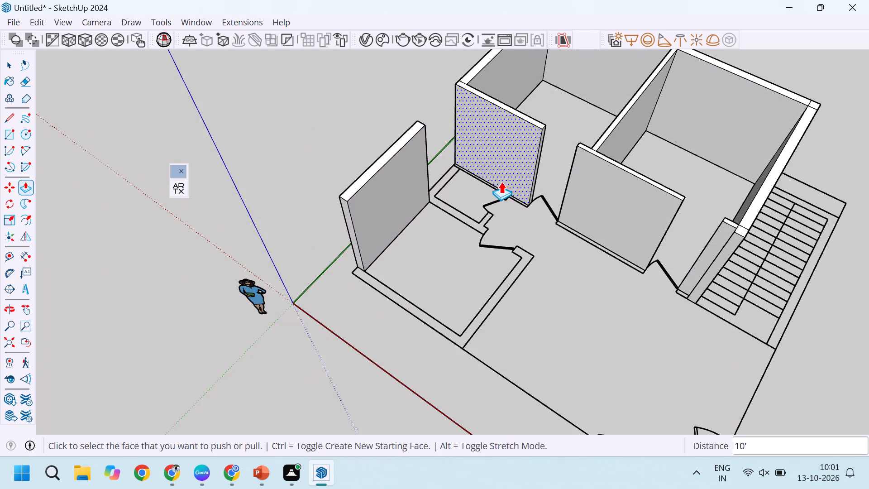
scroll(429, 179, "up", 6)
middle_click_drag(439, 182, 329, 236)
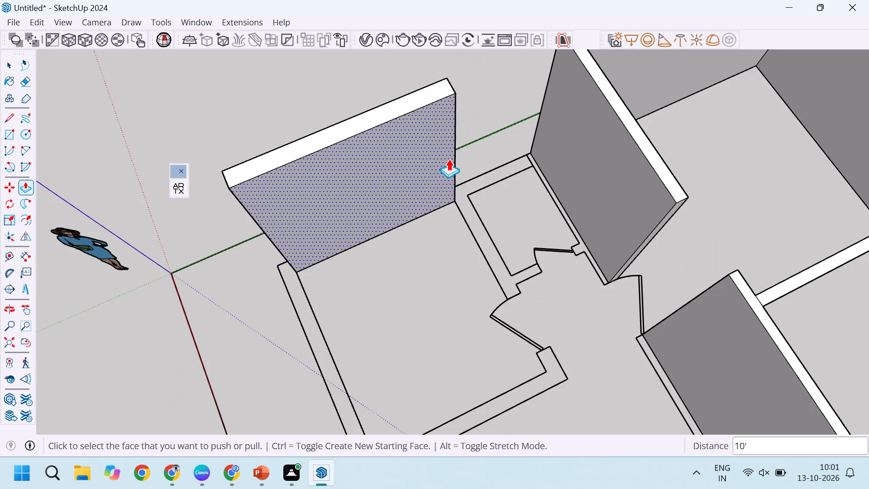
scroll(453, 155, "up", 5)
middle_click_drag(492, 178, 439, 182)
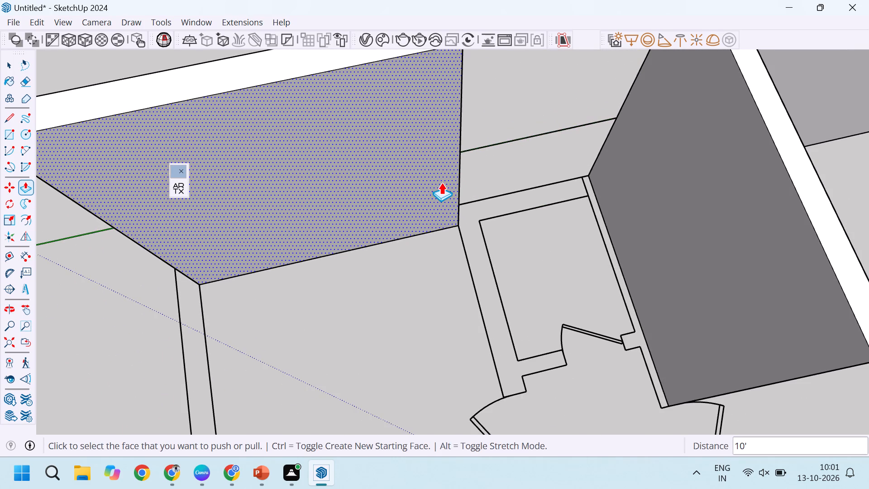
middle_click_drag(481, 187, 427, 201)
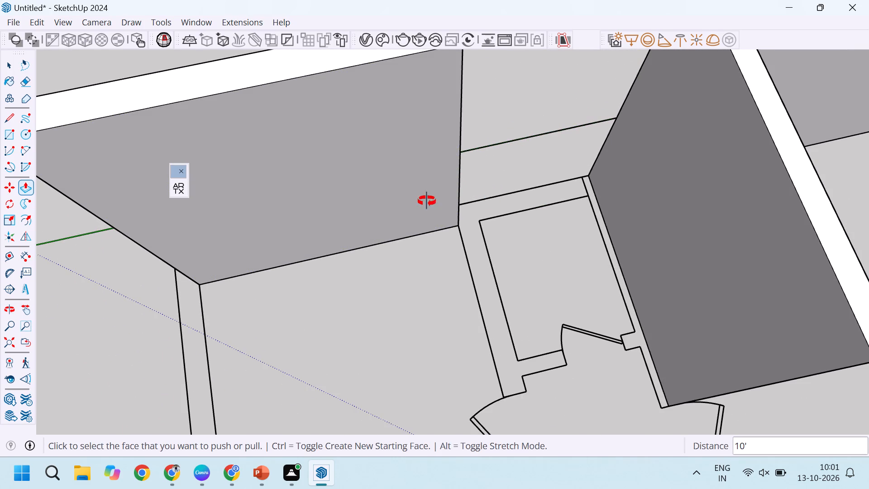
middle_click_drag(427, 201, 250, 152)
scroll(511, 158, "up", 3)
left_click(473, 145)
scroll(474, 145, "up", 1)
scroll(474, 145, "down", 6)
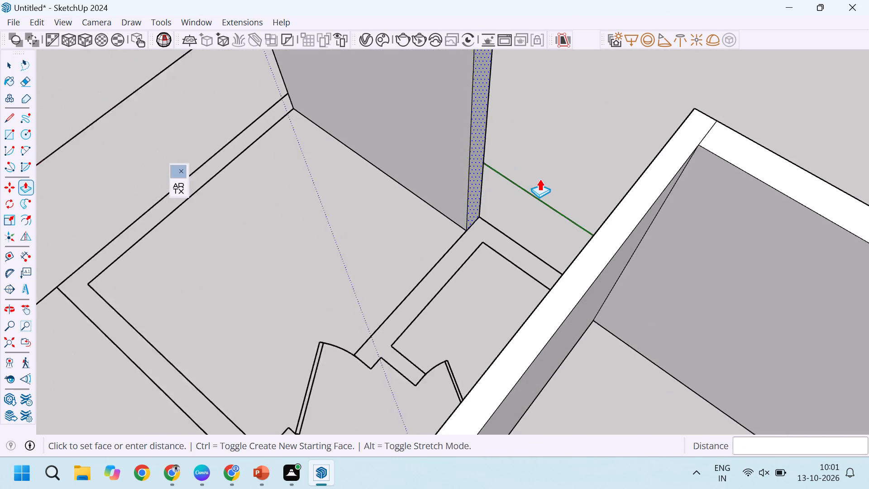
left_click(665, 121)
Extend the front end of the side wall 9" to the outer corner of the front room's outline.
scroll(637, 142, "down", 6)
middle_click_drag(556, 226, 592, 234)
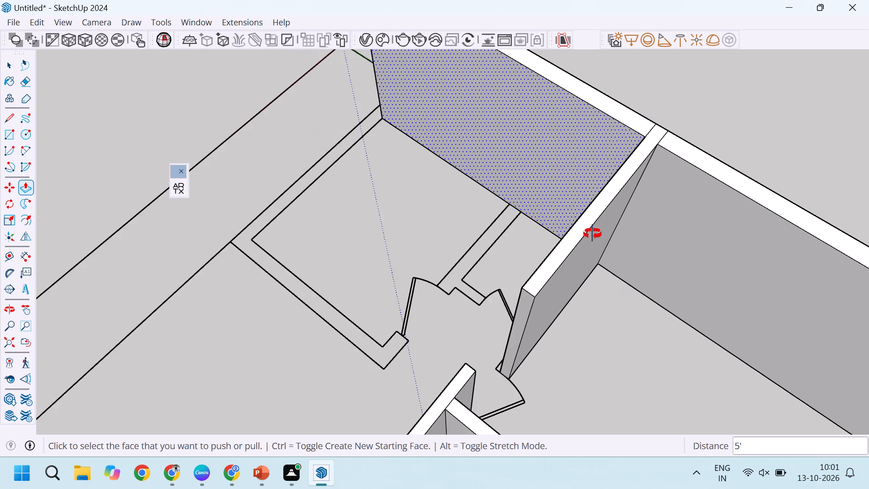
middle_click_drag(592, 234, 722, 193)
scroll(657, 207, "down", 5)
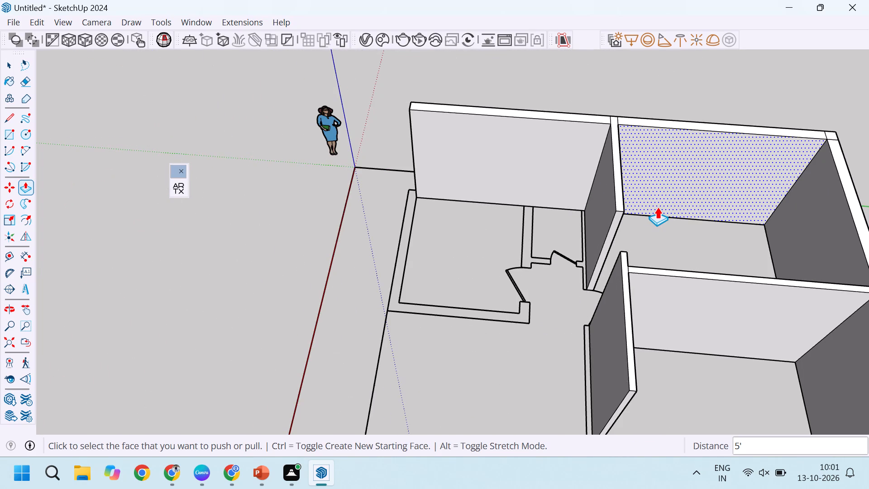
scroll(492, 183, "up", 4)
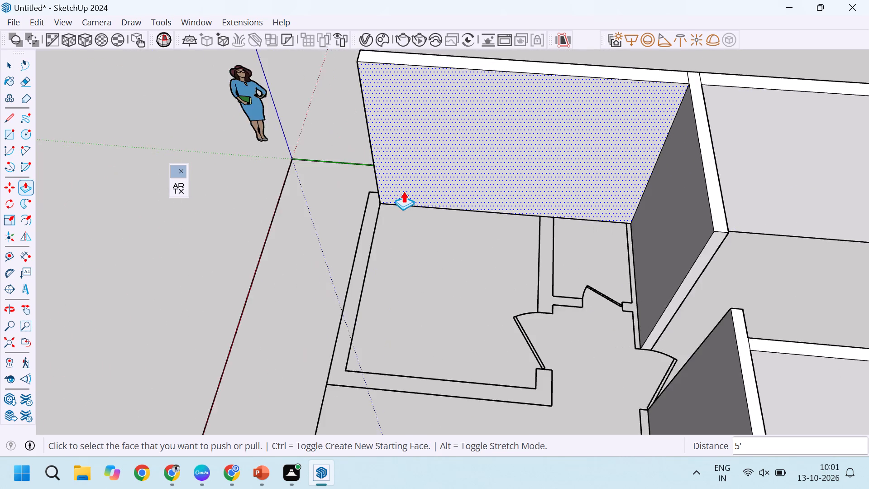
scroll(400, 193, "up", 5)
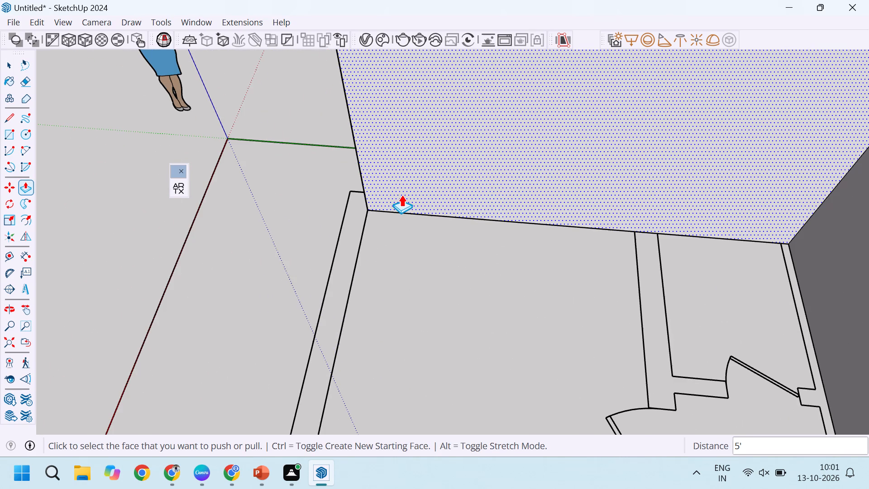
middle_click_drag(349, 201, 693, 151)
scroll(372, 200, "up", 4)
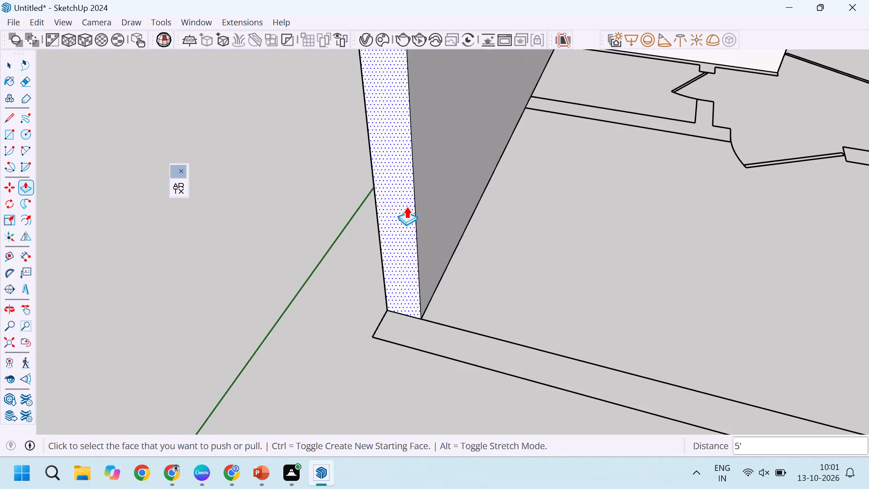
left_click(398, 201)
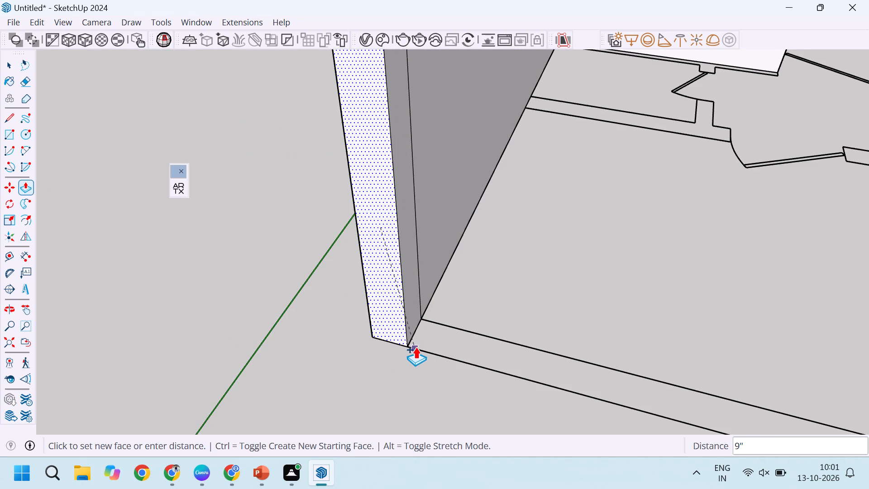
left_click(415, 347)
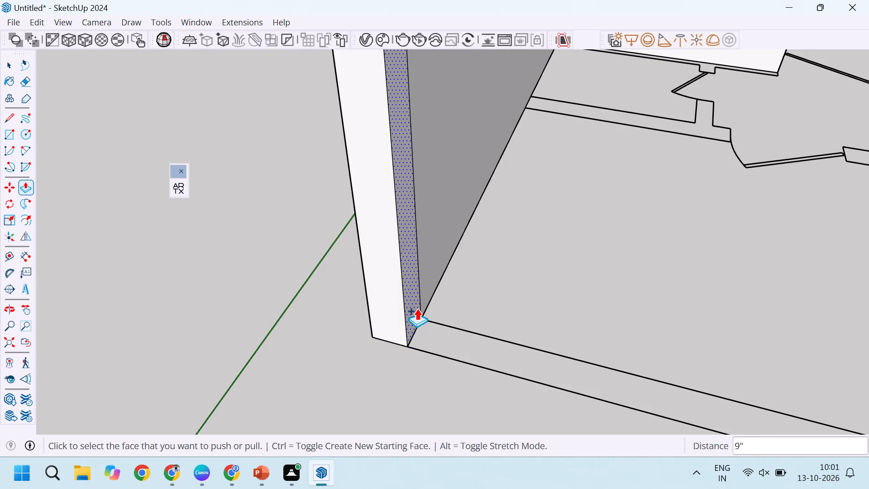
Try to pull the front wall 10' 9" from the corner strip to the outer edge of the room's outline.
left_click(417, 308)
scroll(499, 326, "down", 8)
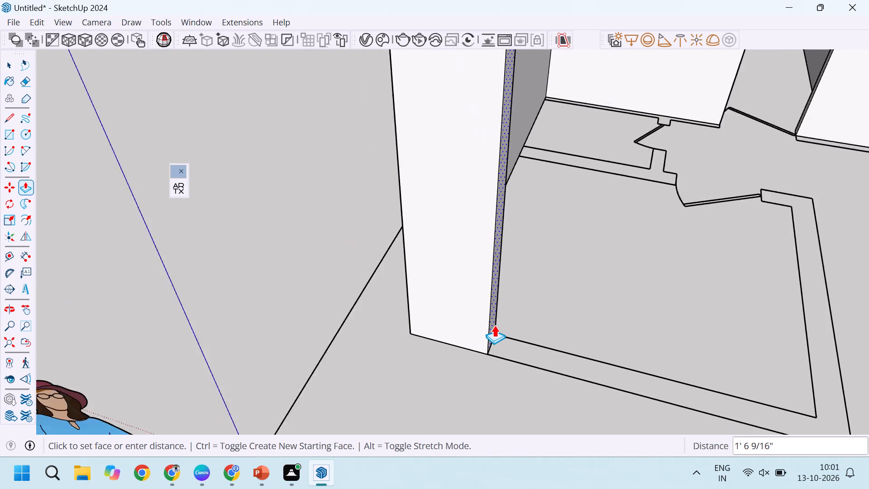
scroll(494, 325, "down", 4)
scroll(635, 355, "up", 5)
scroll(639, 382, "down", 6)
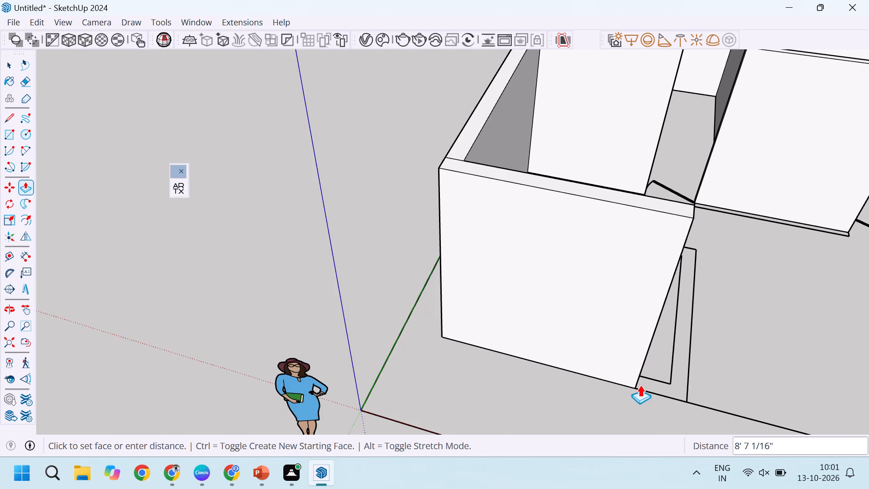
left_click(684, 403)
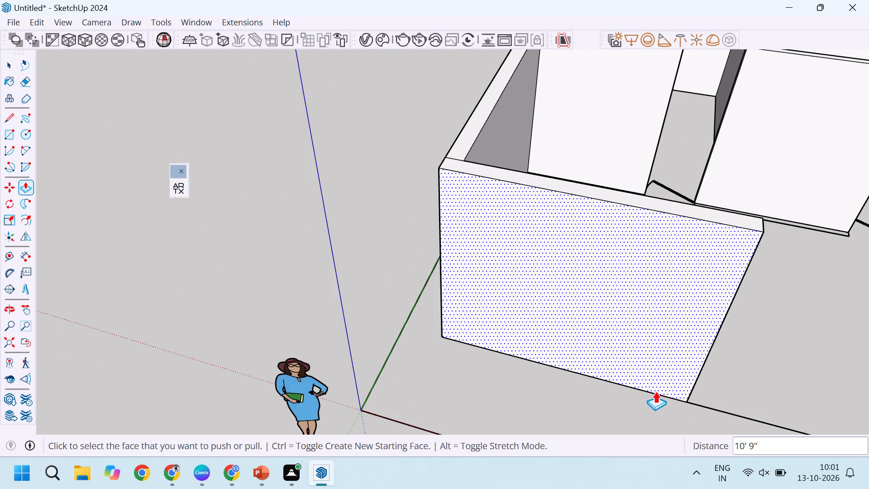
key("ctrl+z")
Pull the side wall's 9" corner strip 10' along the front outline to the room's far inner corner.
scroll(671, 384, "up", 5)
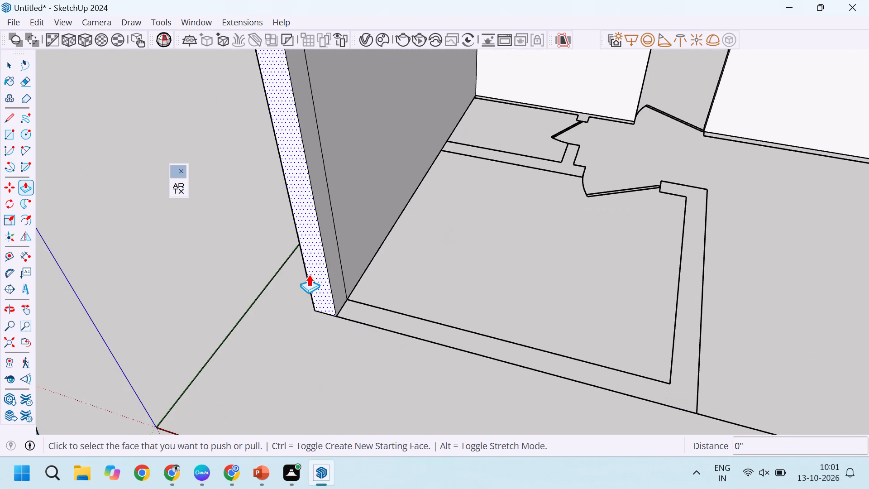
left_click(341, 289)
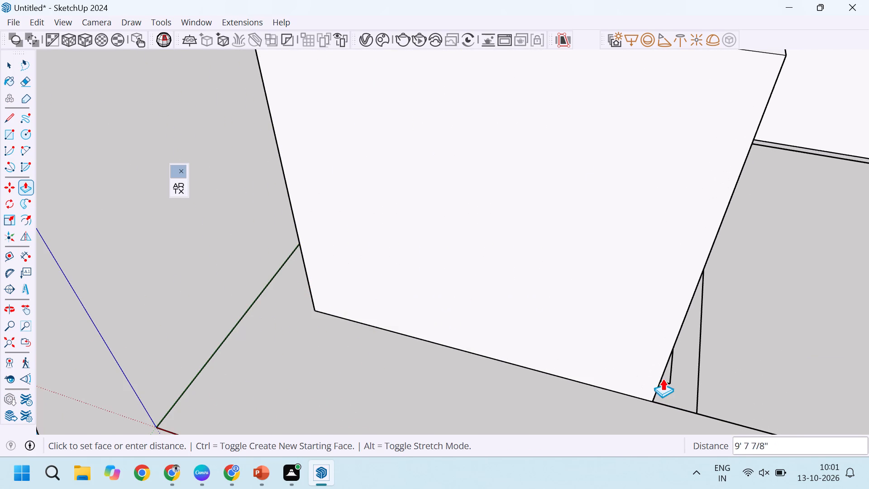
scroll(664, 382, "down", 1)
middle_click_drag(660, 382, 465, 359)
scroll(412, 338, "down", 3)
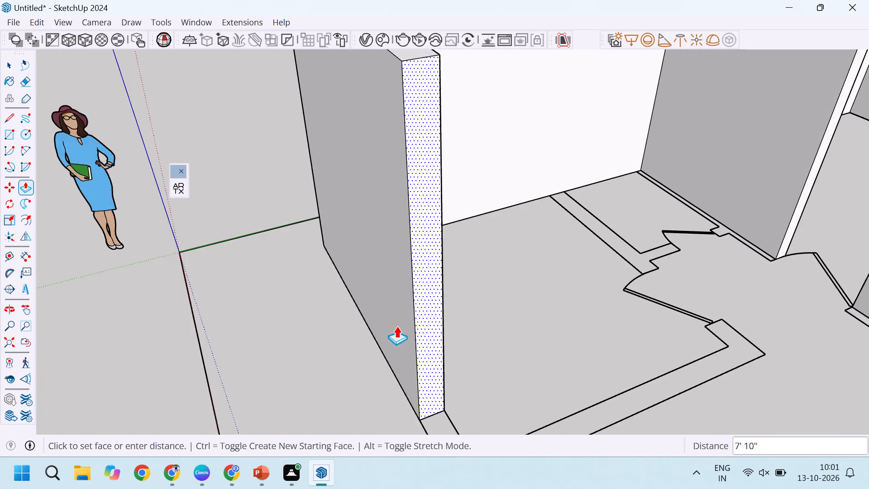
scroll(396, 326, "down", 10)
scroll(404, 355, "up", 6)
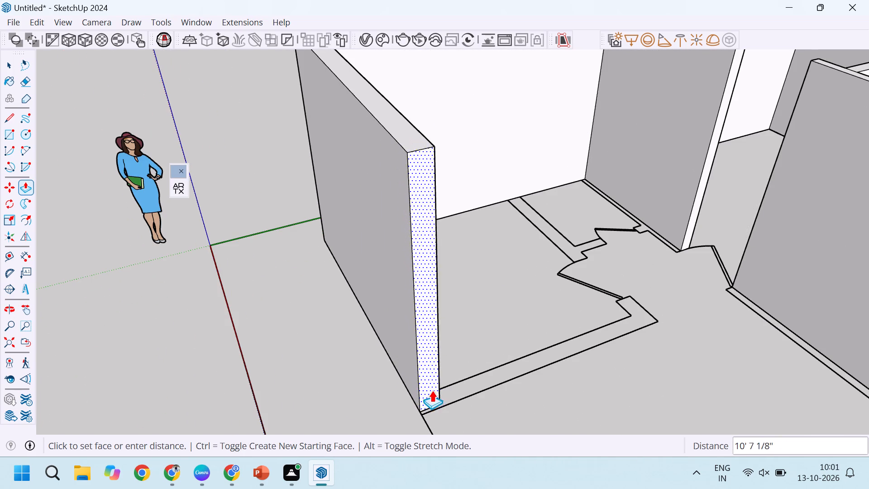
middle_click_drag(429, 390, 167, 351)
scroll(198, 330, "up", 6)
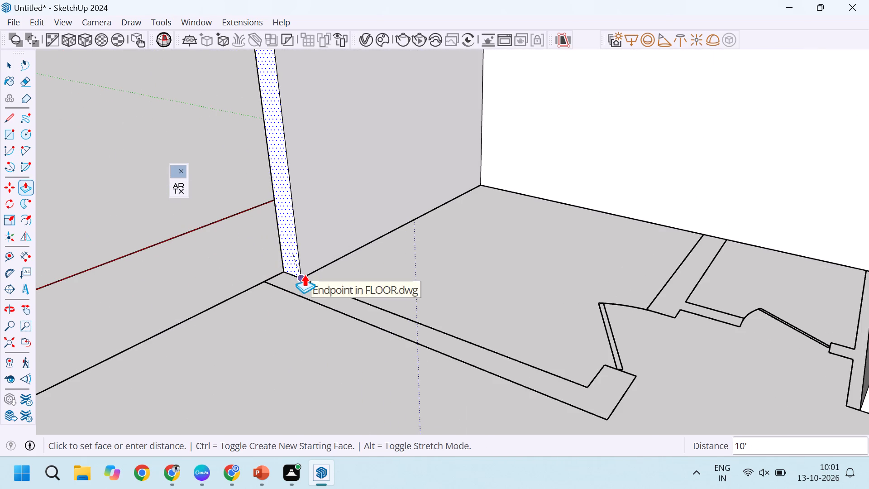
left_click(304, 275)
Extend the free end of the front wall 9" to the outer edge of the larger front room's outline.
scroll(353, 278, "down", 6)
scroll(323, 235, "down", 13)
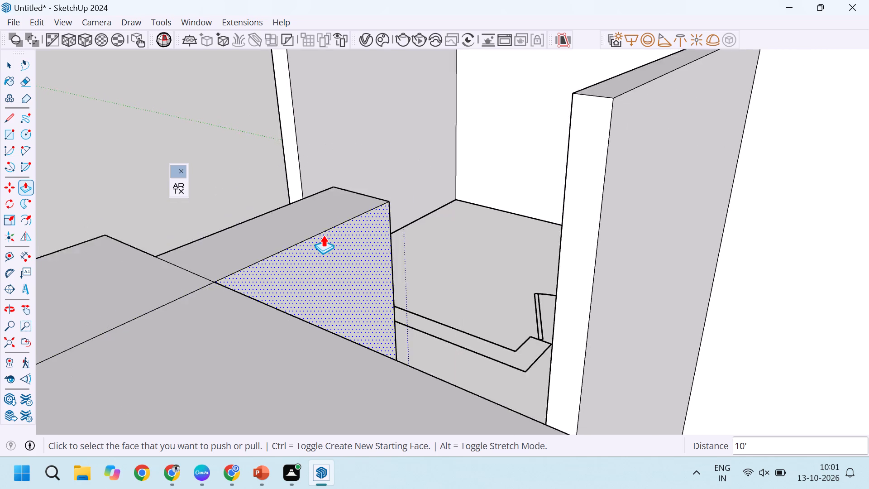
scroll(323, 235, "down", 15)
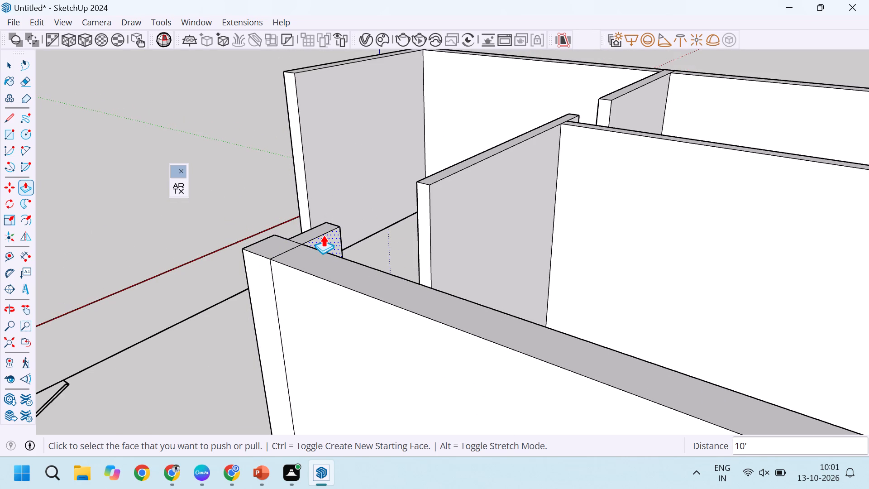
scroll(289, 177, "down", 4)
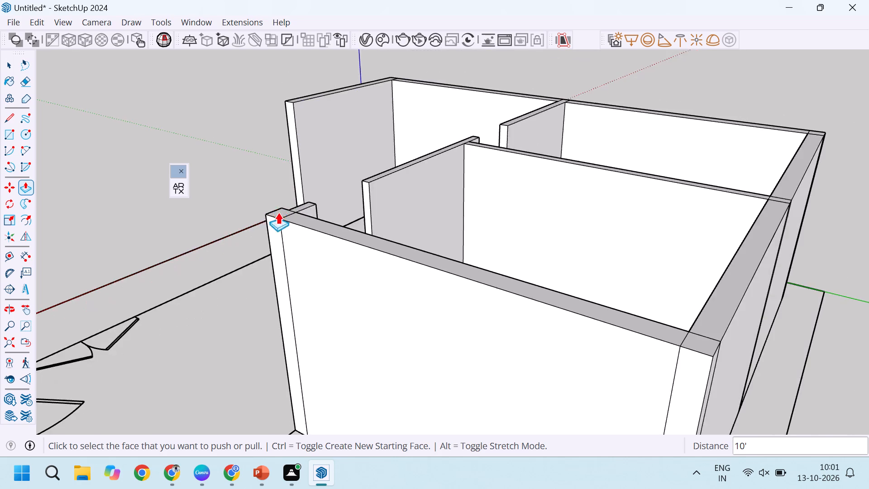
middle_click_drag(278, 214, 403, 312)
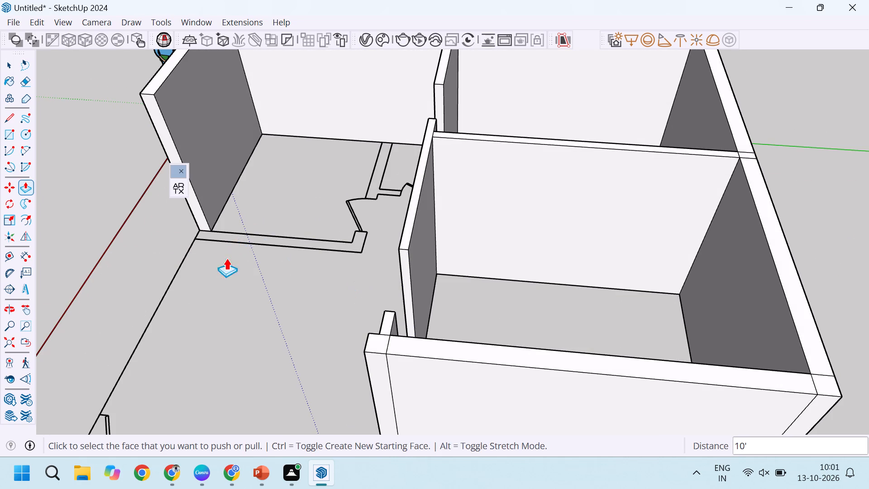
scroll(305, 183, "up", 5)
scroll(329, 275, "down", 11)
scroll(183, 225, "up", 7)
middle_click_drag(316, 260, 314, 260)
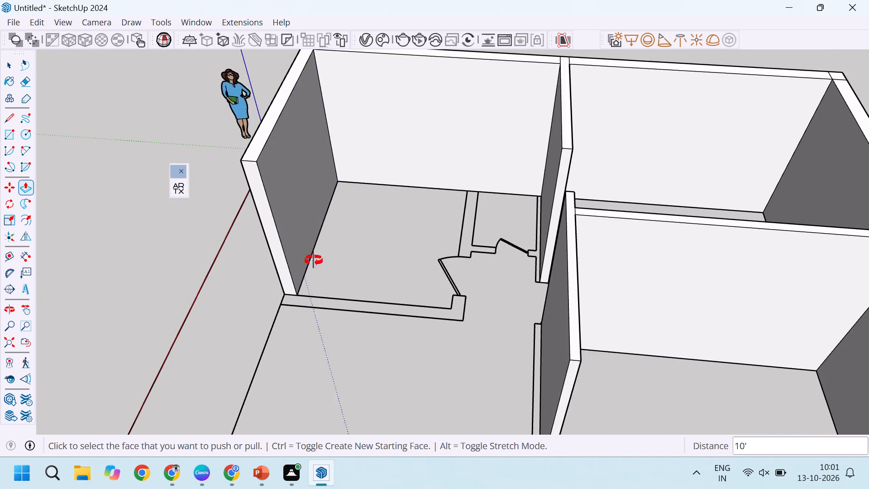
middle_click_drag(314, 260, 343, 192)
scroll(279, 227, "up", 8)
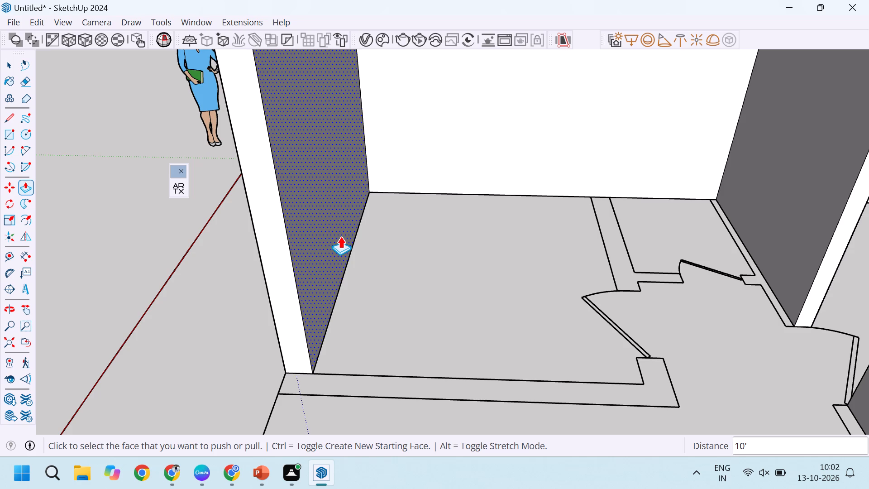
scroll(361, 229, "down", 4)
scroll(321, 310, "up", 4)
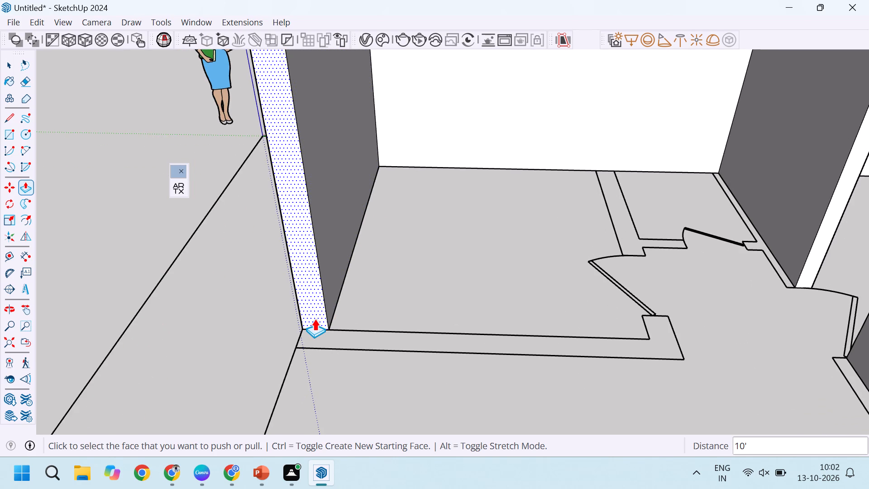
scroll(306, 288, "up", 5)
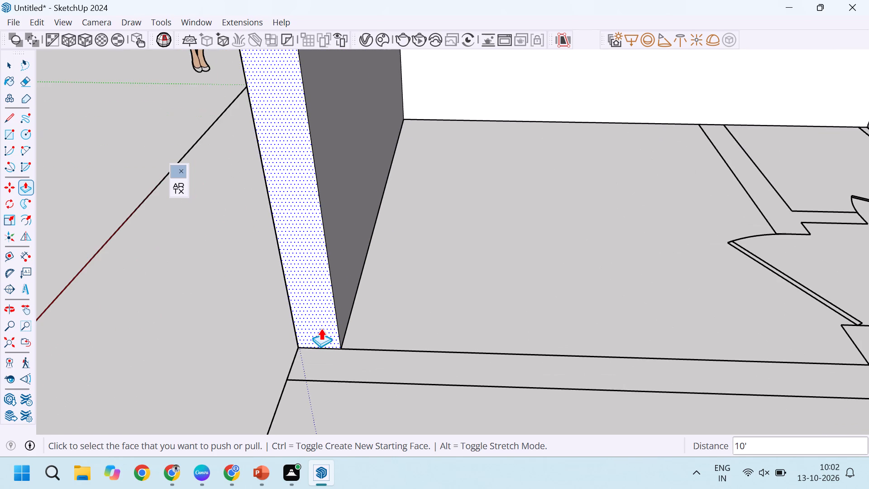
left_click(321, 328, "ctrl")
left_click(341, 381)
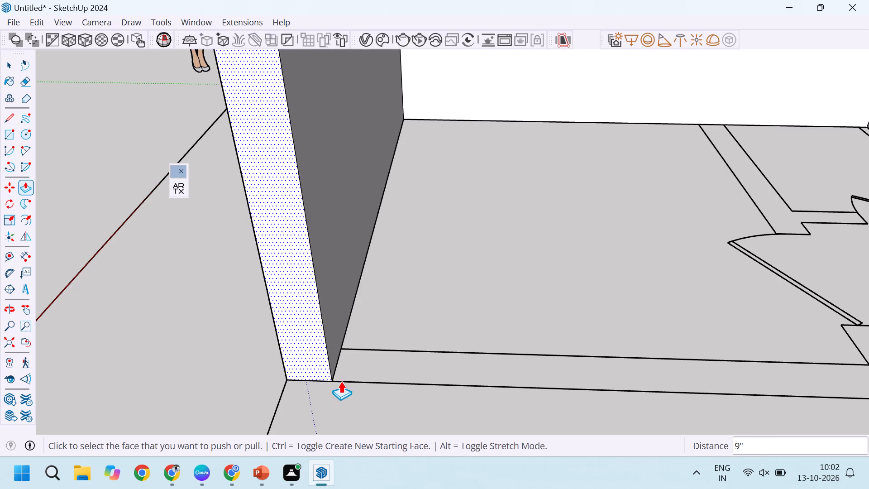
Undo the last 9" extension and extend the outer side wall's free end 4.5" towards the front outline instead.
scroll(302, 297, "down", 2)
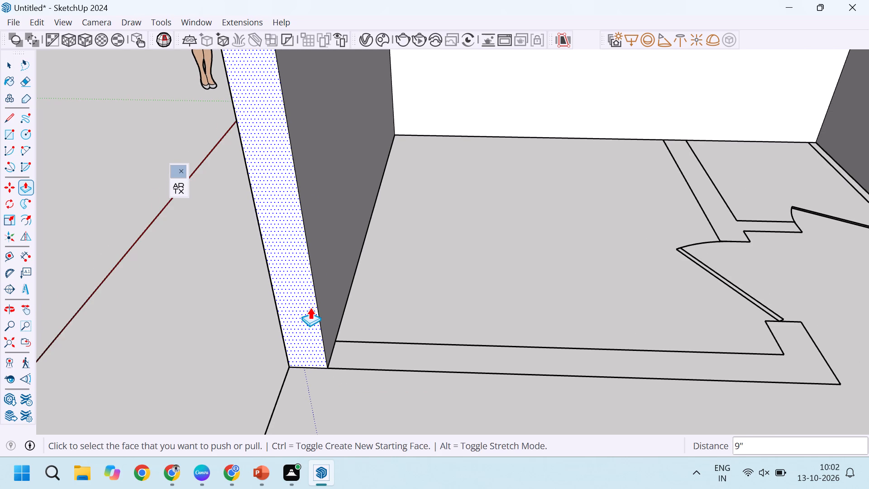
key("ctrl+z")
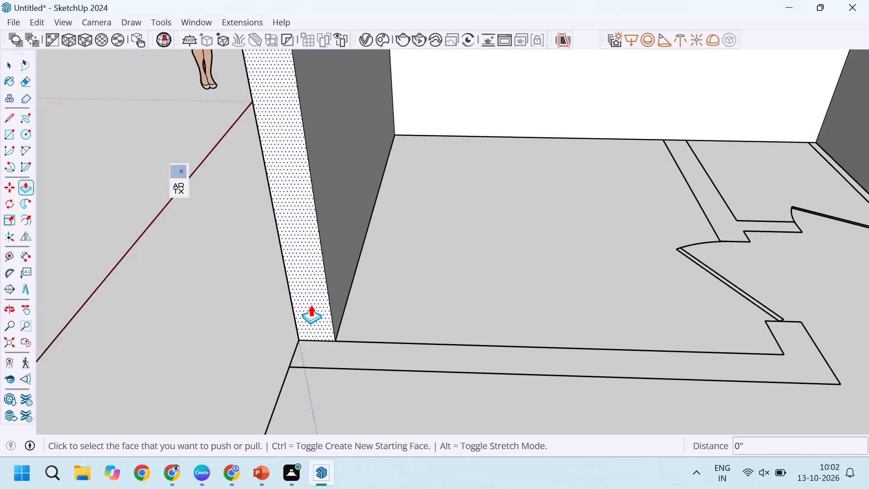
left_click(310, 304)
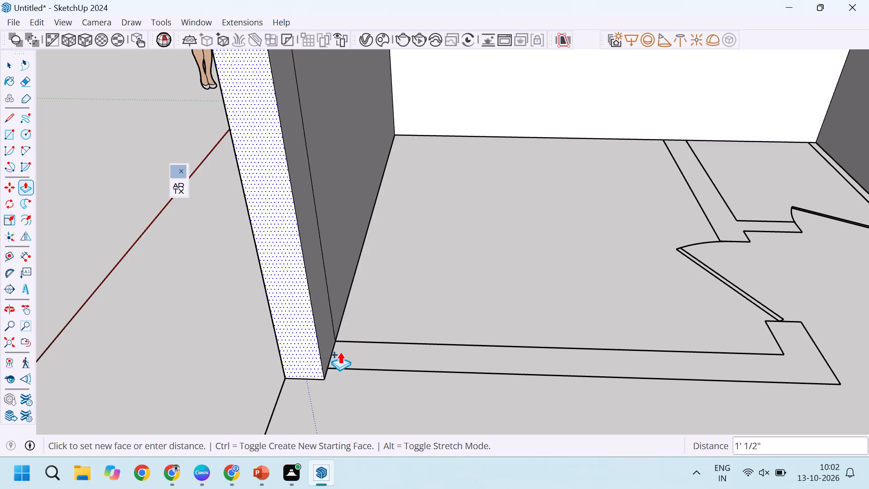
type("4.5")
key("Return")
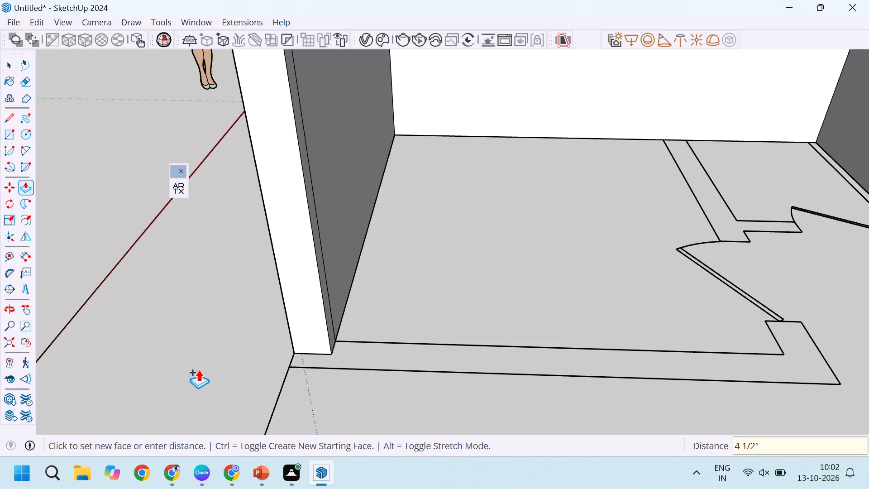
Pull the side wall's 4.5" corner strip 9' along the front outline up to the room's inner corner near the doorway.
scroll(396, 334, "up", 3)
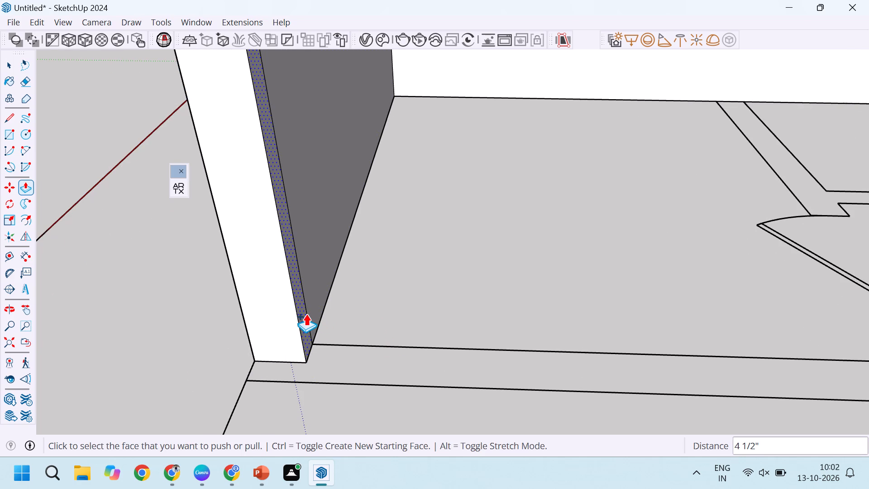
left_click(306, 314)
scroll(363, 332, "down", 13)
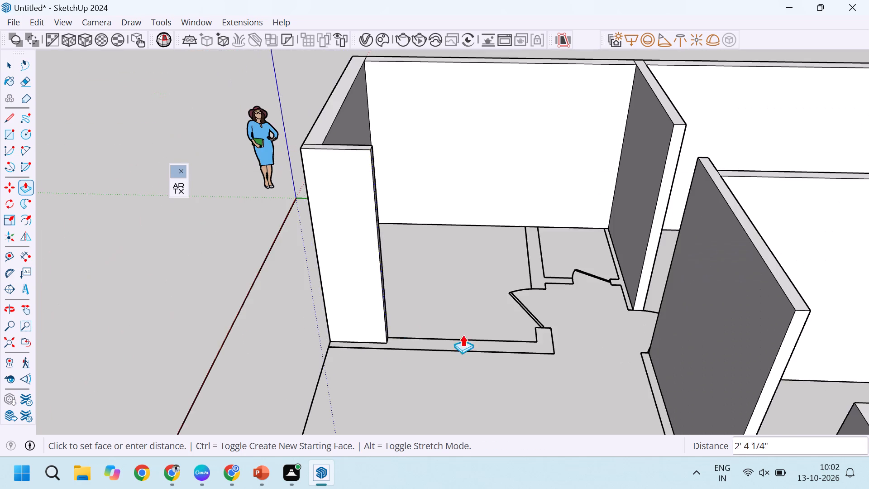
scroll(490, 336, "up", 6)
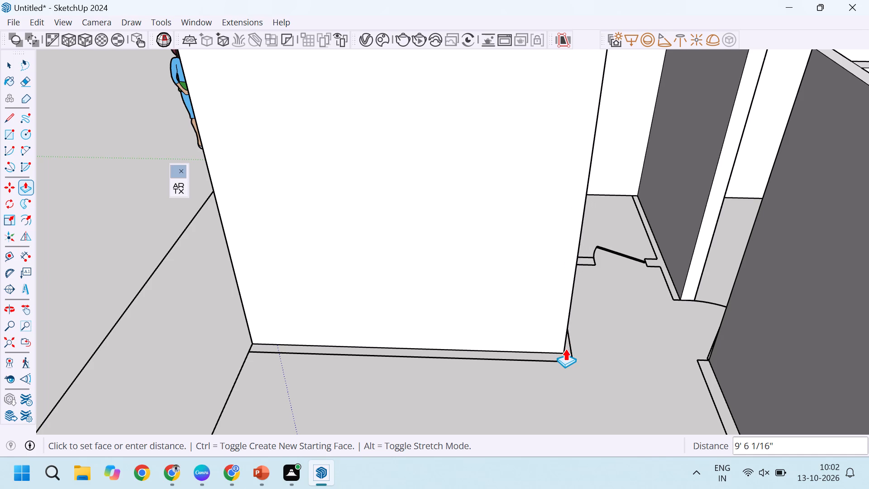
middle_click_drag(570, 352, 368, 417)
scroll(402, 397, "up", 5)
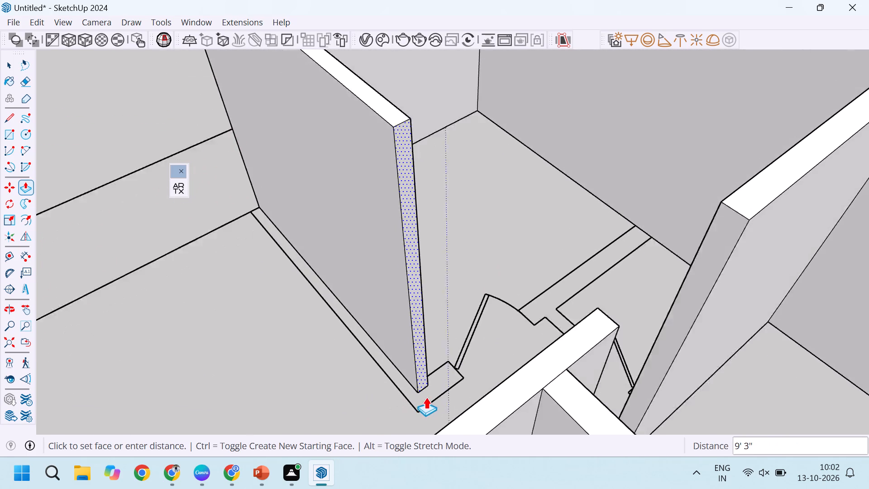
scroll(426, 397, "up", 1)
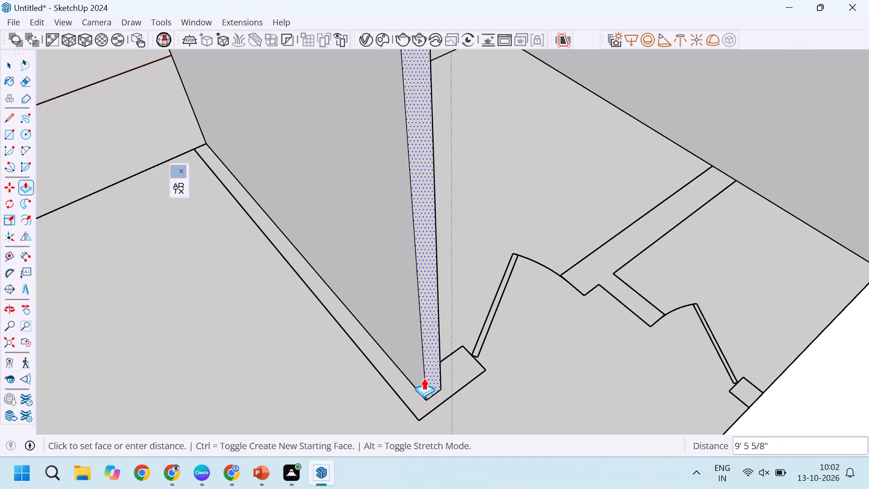
left_click(443, 362)
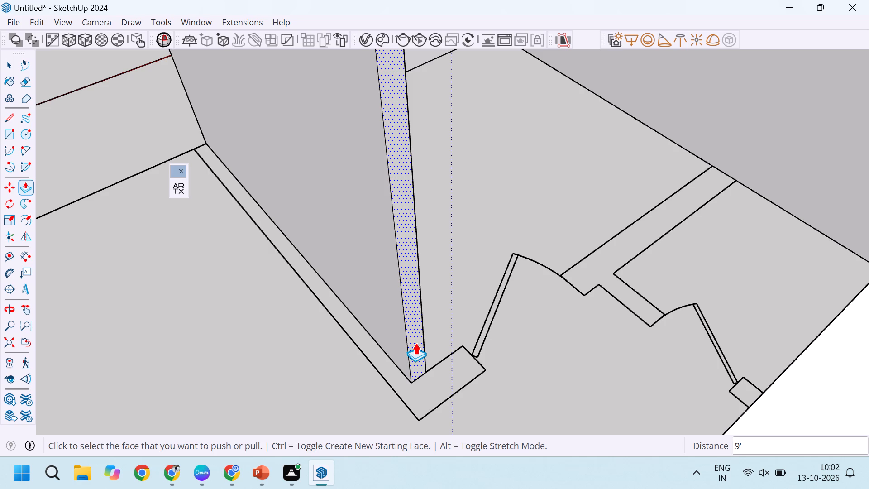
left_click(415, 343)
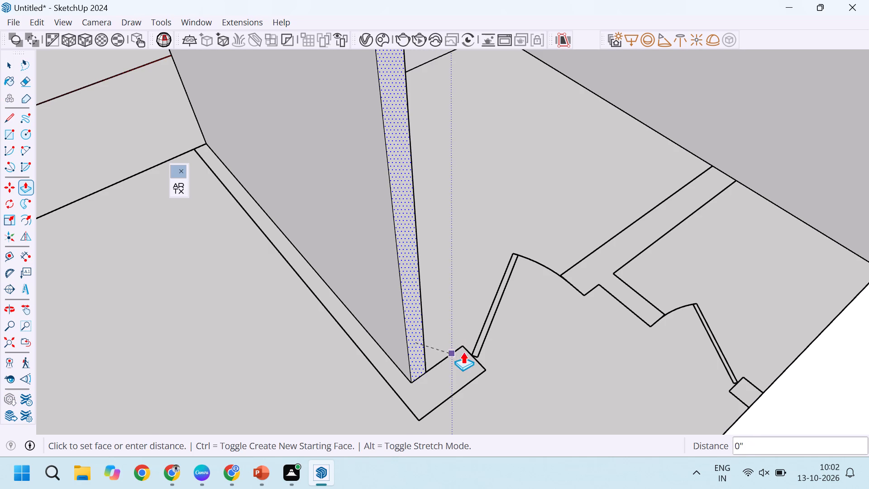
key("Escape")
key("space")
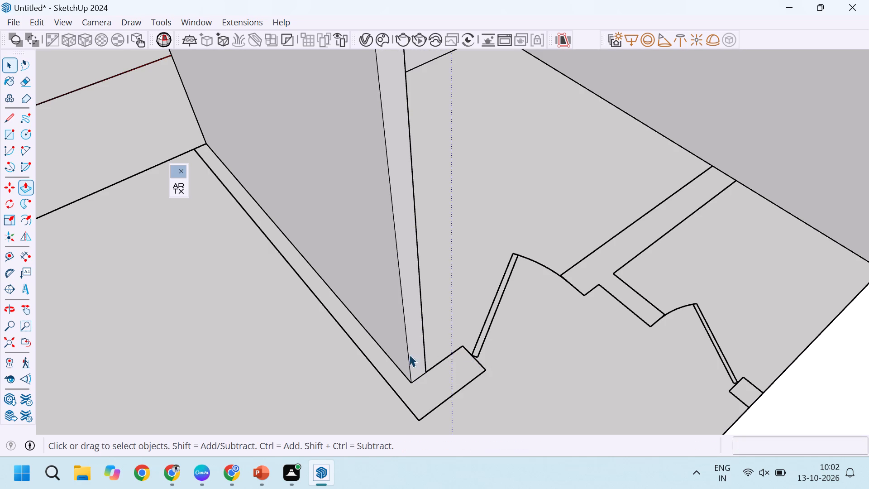
Examine the new front wall's free end and the adjacent door openings against the floor plan outline.
scroll(401, 339, "down", 9)
scroll(403, 379, "down", 1)
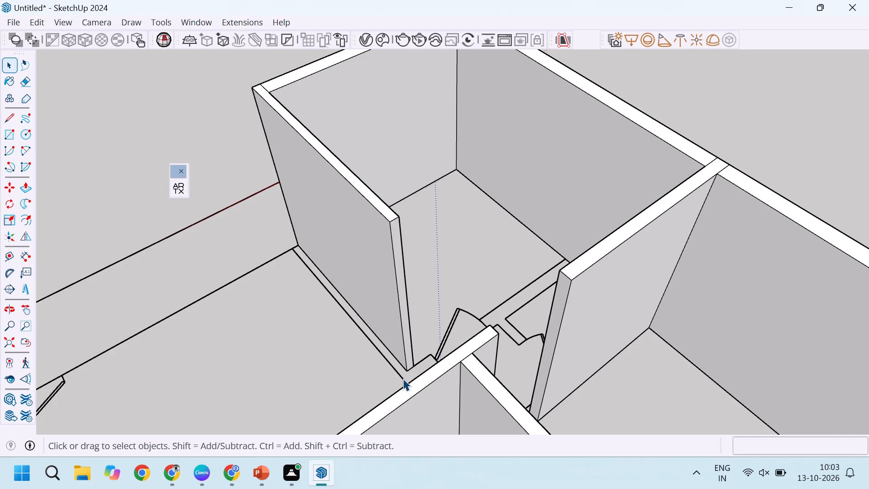
scroll(701, 306, "down", 4)
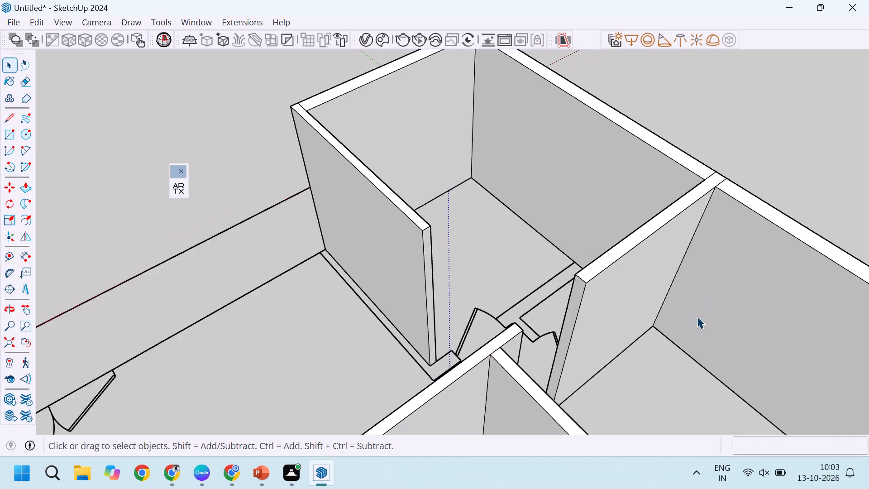
middle_click_drag(420, 363, 660, 357)
scroll(504, 333, "up", 11)
middle_click_drag(580, 278, 364, 433)
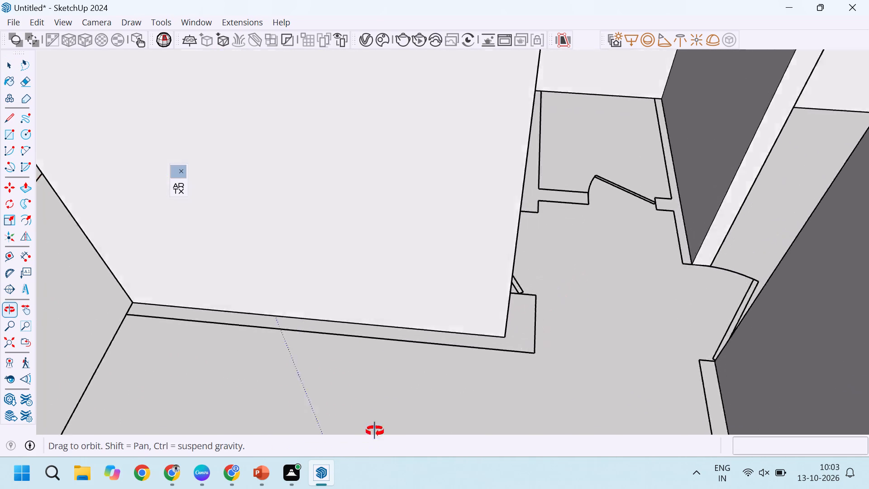
scroll(497, 321, "up", 11)
scroll(454, 344, "down", 9)
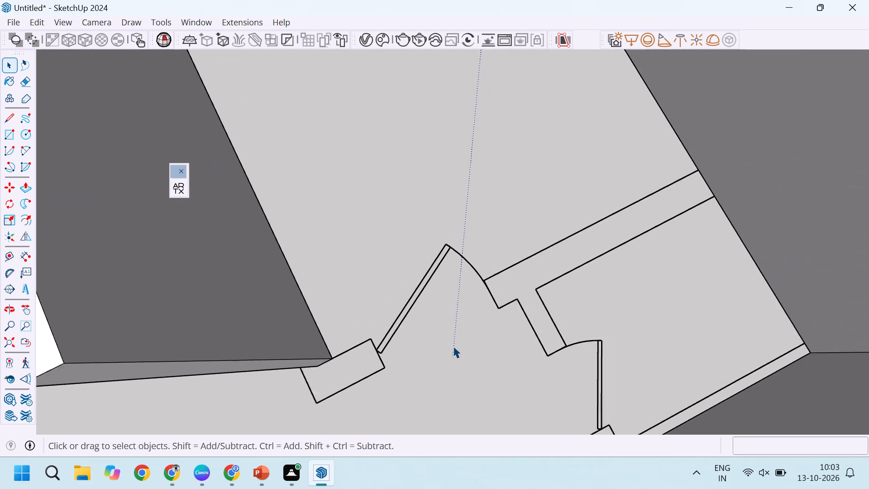
scroll(453, 346, "down", 11)
middle_click_drag(477, 360, 552, 299)
scroll(551, 300, "up", 1)
scroll(557, 292, "down", 5)
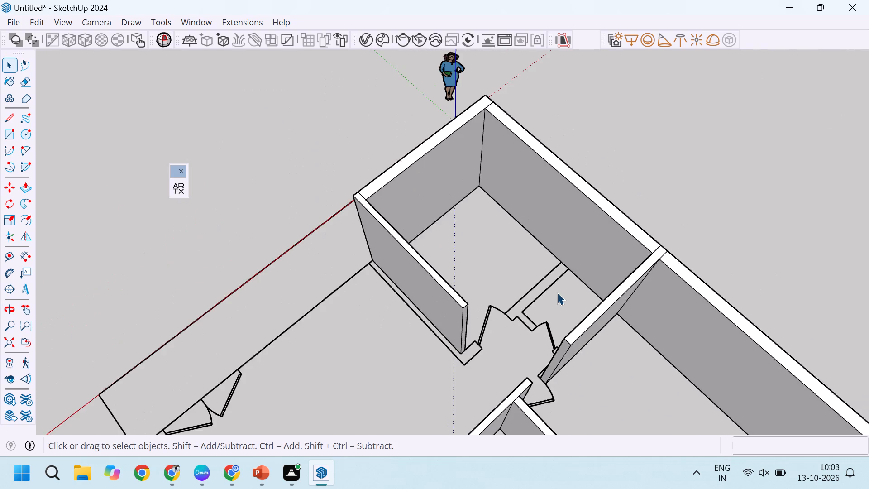
scroll(557, 292, "down", 7)
middle_click_drag(553, 297, 577, 266)
scroll(610, 236, "up", 1)
scroll(610, 236, "down", 6)
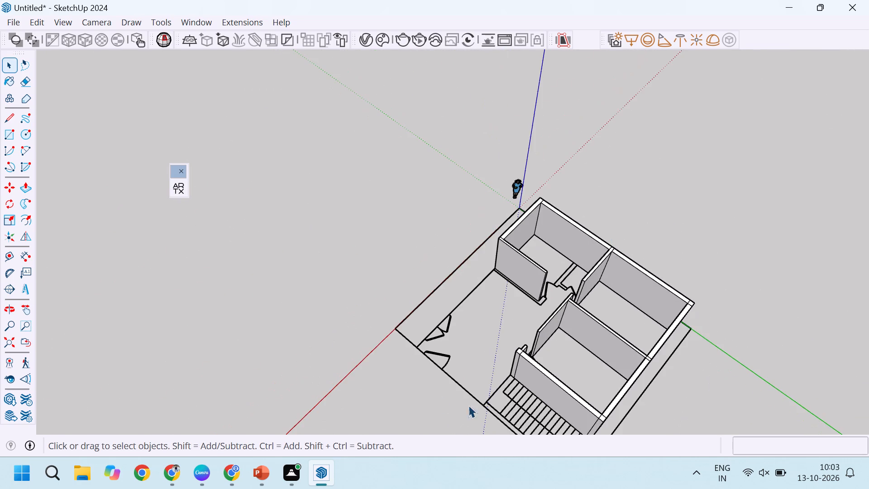
Examine the open front area, its door swings and the staircase outline in relation to the modelled walls.
middle_click_drag(489, 395, 606, 319)
scroll(572, 329, "up", 6)
middle_click_drag(530, 375, 634, 358)
scroll(545, 380, "up", 1)
scroll(539, 331, "down", 6)
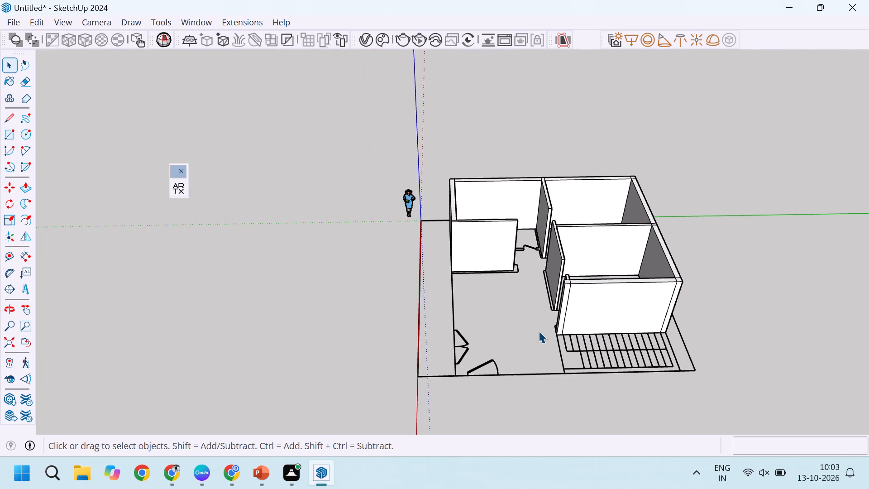
scroll(468, 391, "up", 11)
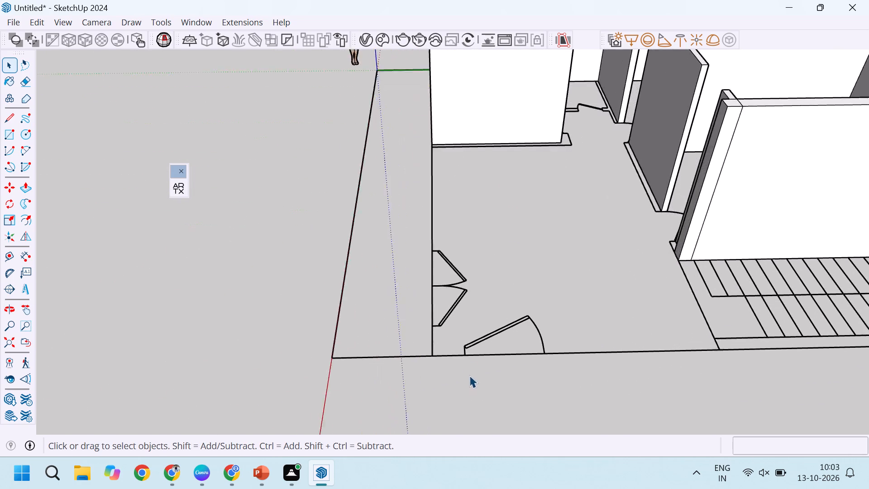
scroll(458, 326, "down", 4)
scroll(555, 204, "down", 3)
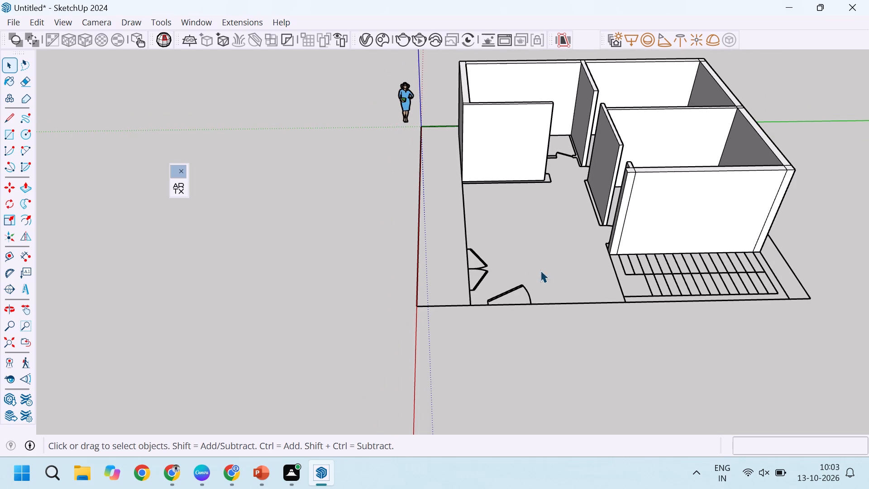
scroll(501, 131, "up", 8)
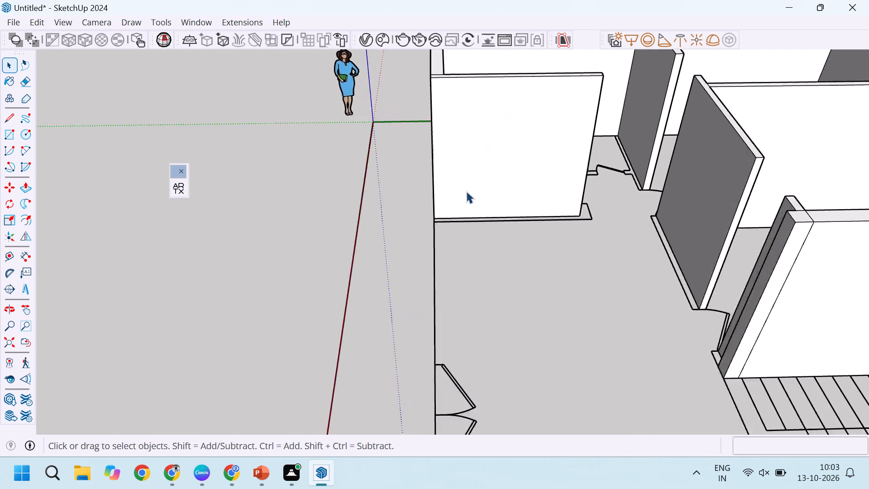
scroll(466, 191, "up", 2)
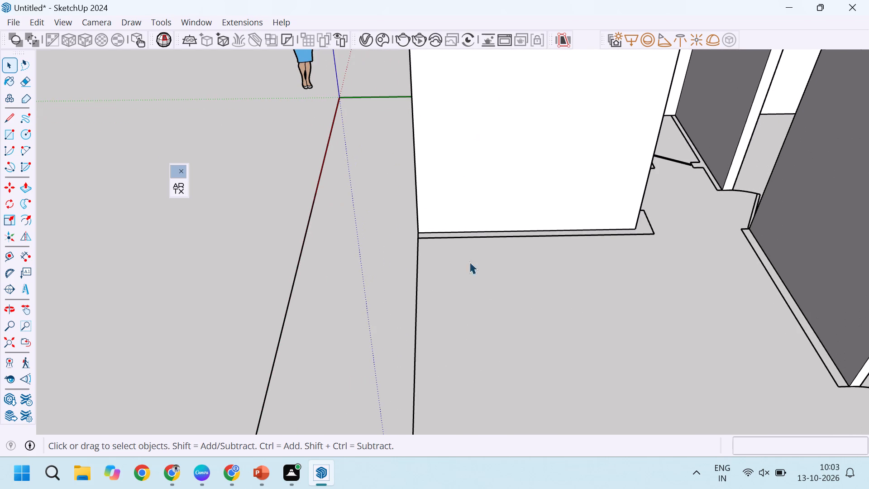
scroll(454, 251, "down", 4)
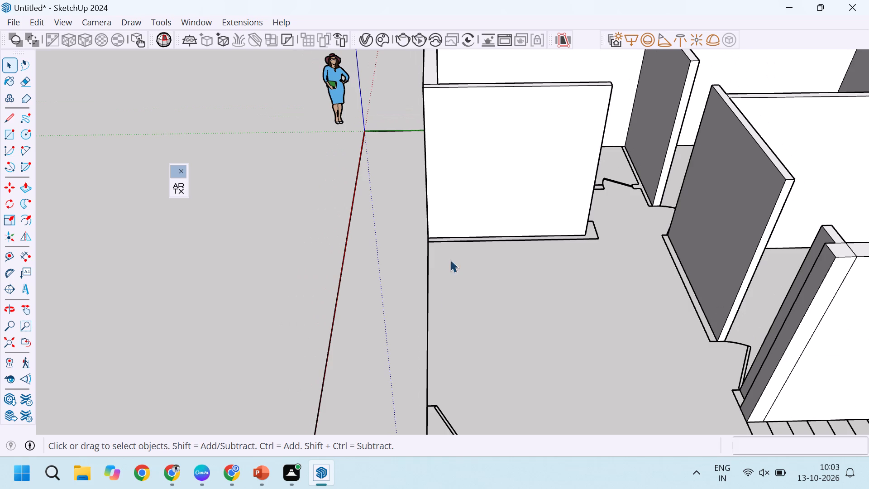
scroll(429, 307, "down", 12)
scroll(516, 329, "up", 8)
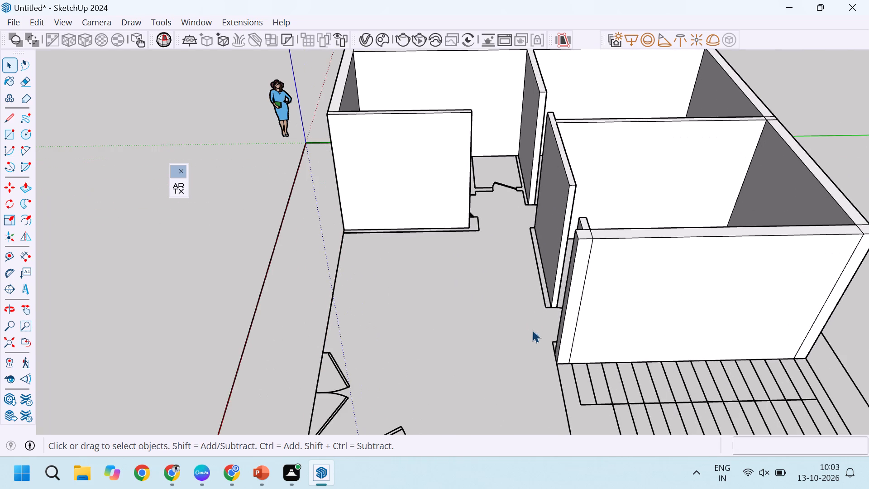
middle_click_drag(528, 331, 680, 329)
scroll(661, 305, "up", 4)
scroll(587, 294, "down", 6)
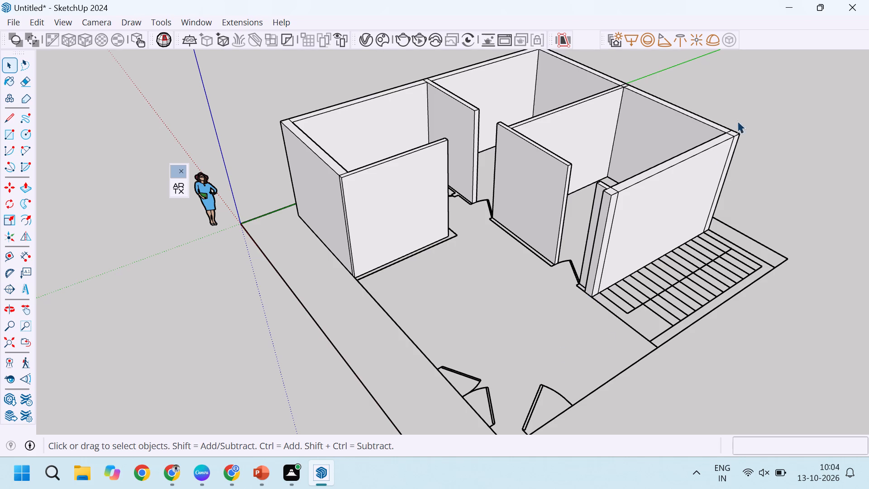
scroll(687, 145, "down", 6)
scroll(522, 275, "up", 2)
middle_click_drag(554, 283, 626, 276)
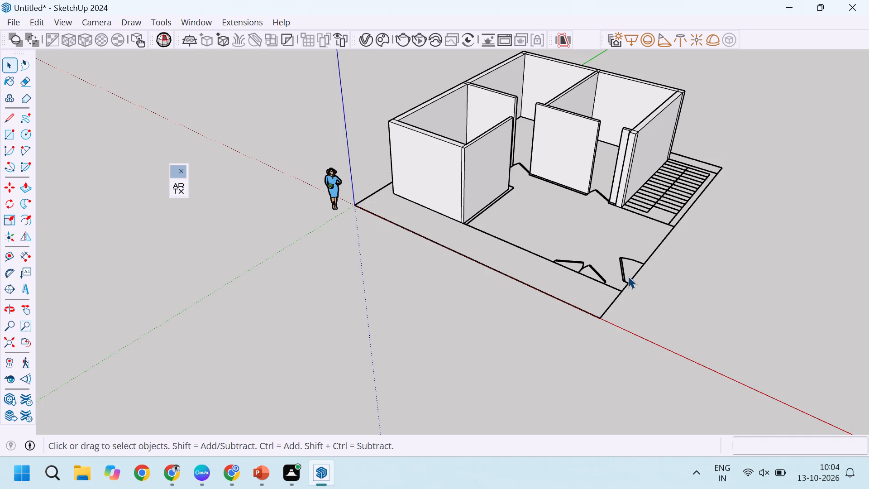
scroll(511, 220, "up", 6)
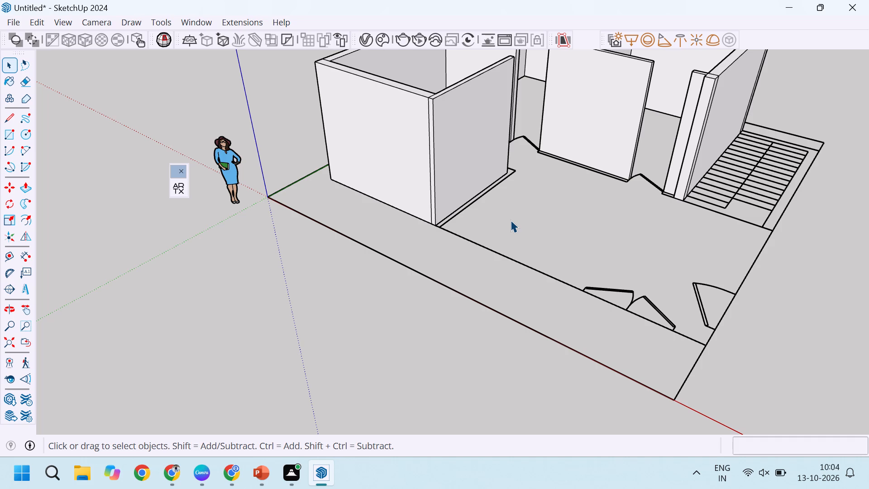
scroll(557, 218, "down", 9)
scroll(706, 165, "up", 9)
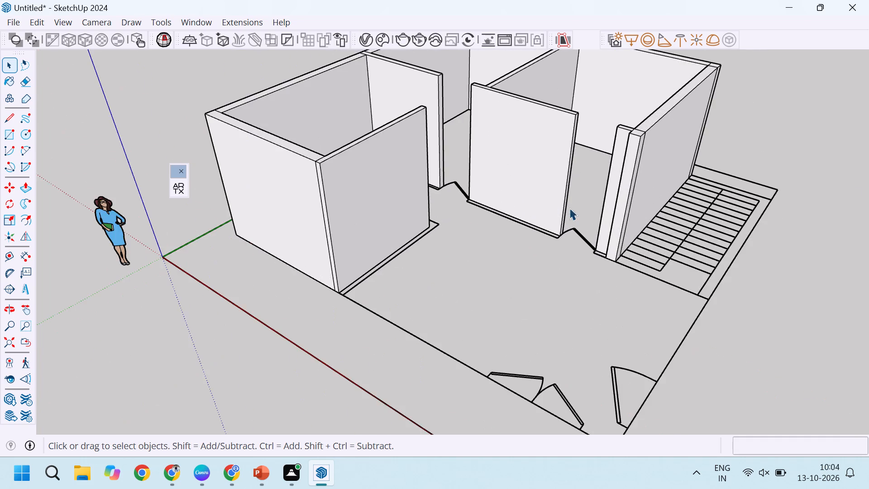
Inspect the room walls, partitions and door openings from above and from several sides.
middle_click_drag(573, 221, 676, 336)
scroll(652, 346, "down", 12)
scroll(514, 229, "up", 6)
scroll(569, 306, "up", 3)
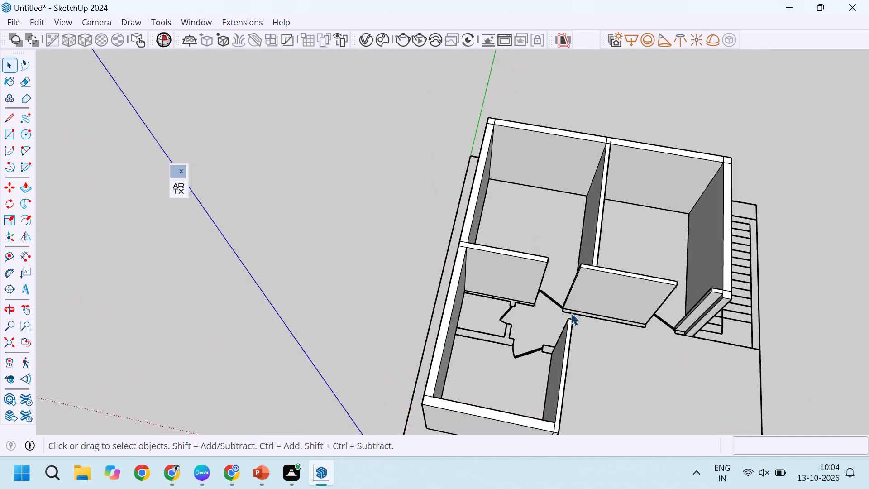
scroll(571, 313, "up", 2)
scroll(406, 364, "down", 5)
middle_click_drag(681, 280, 520, 302)
scroll(590, 293, "down", 3)
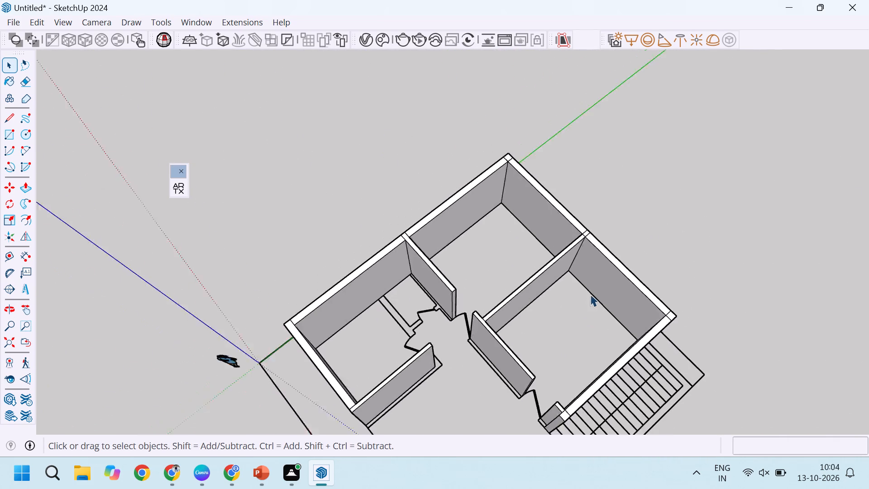
scroll(590, 294, "down", 2)
middle_click_drag(576, 399, 739, 335)
scroll(641, 305, "up", 11)
scroll(583, 332, "down", 7)
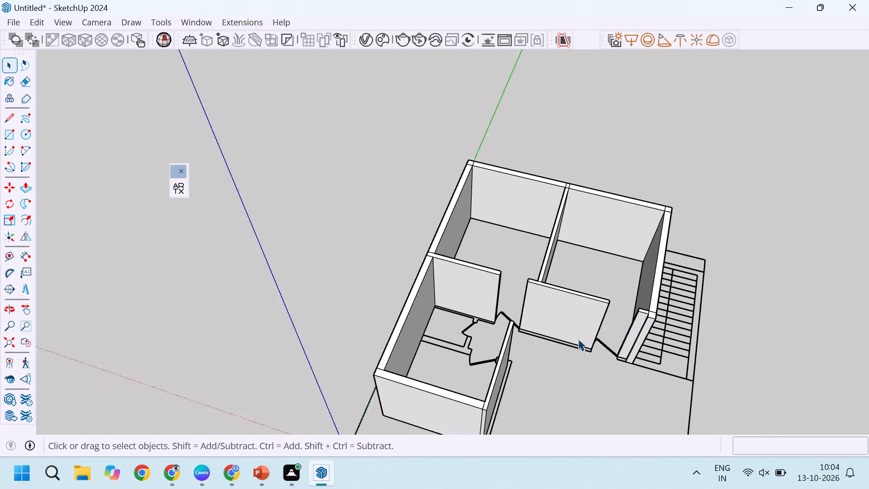
scroll(574, 305, "up", 5)
middle_click_drag(613, 319, 493, 405)
scroll(509, 355, "up", 6)
scroll(535, 328, "down", 5)
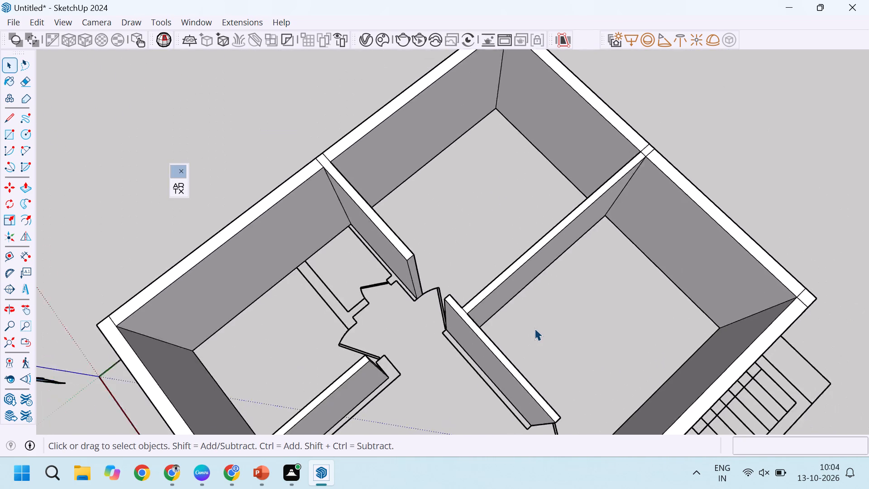
scroll(535, 328, "down", 7)
middle_click_drag(538, 346, 661, 258)
scroll(665, 256, "up", 6)
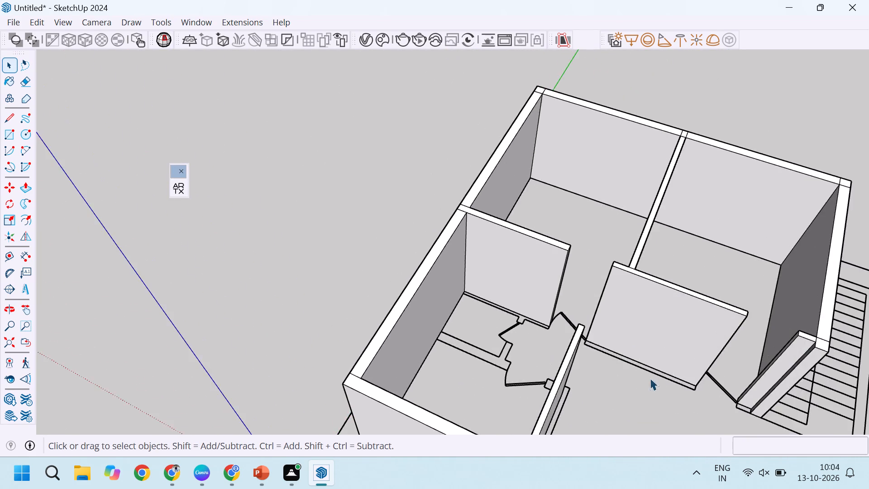
scroll(650, 378, "down", 11)
scroll(654, 360, "up", 9)
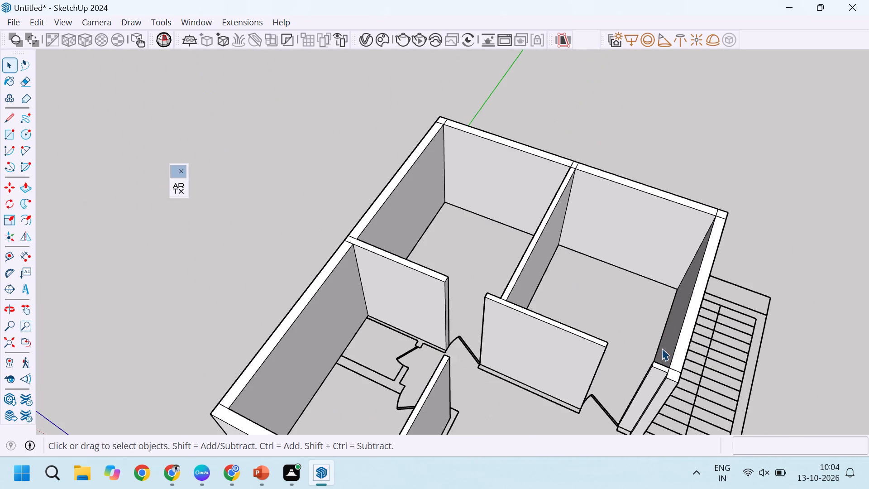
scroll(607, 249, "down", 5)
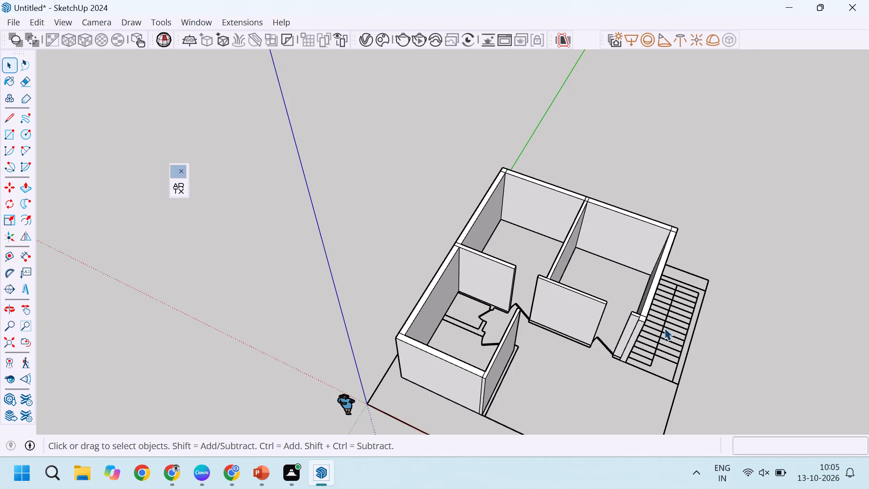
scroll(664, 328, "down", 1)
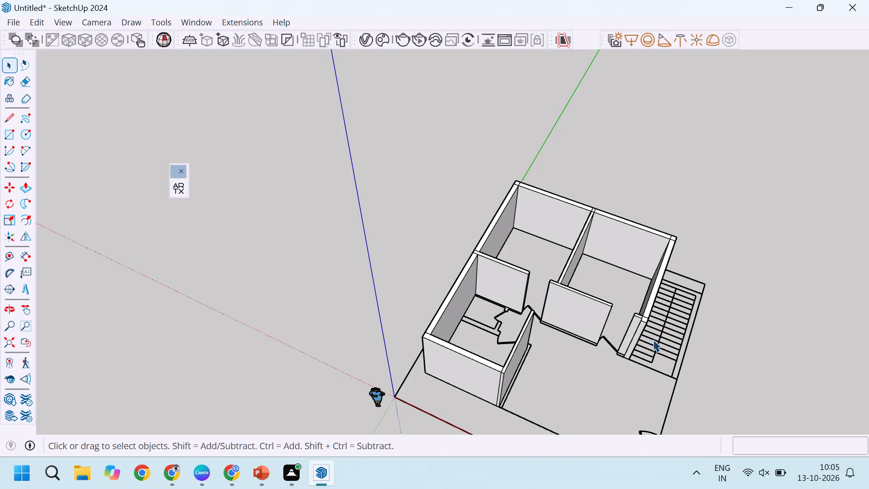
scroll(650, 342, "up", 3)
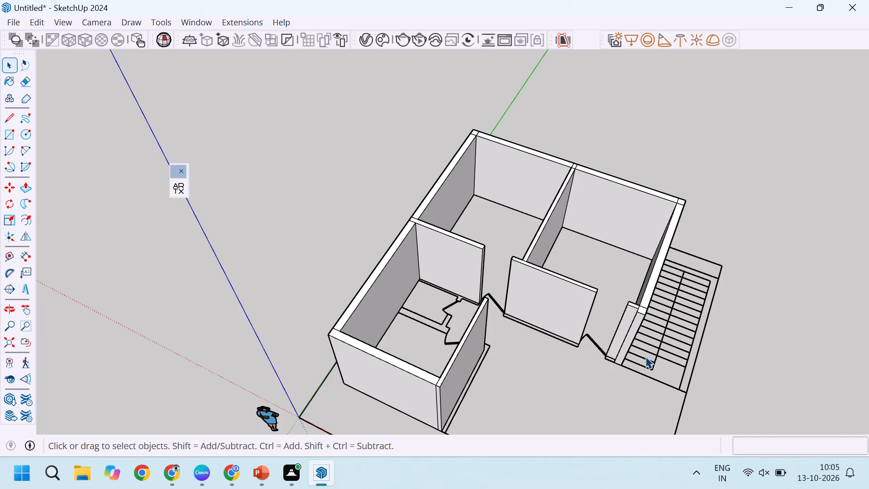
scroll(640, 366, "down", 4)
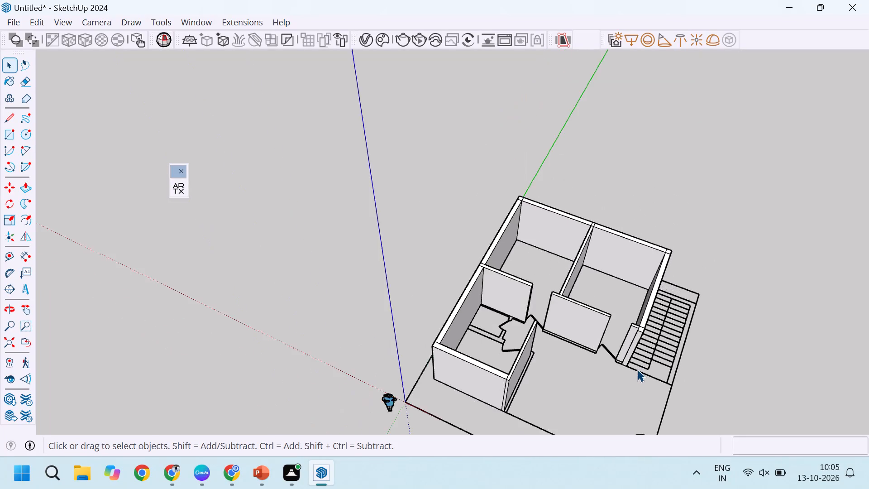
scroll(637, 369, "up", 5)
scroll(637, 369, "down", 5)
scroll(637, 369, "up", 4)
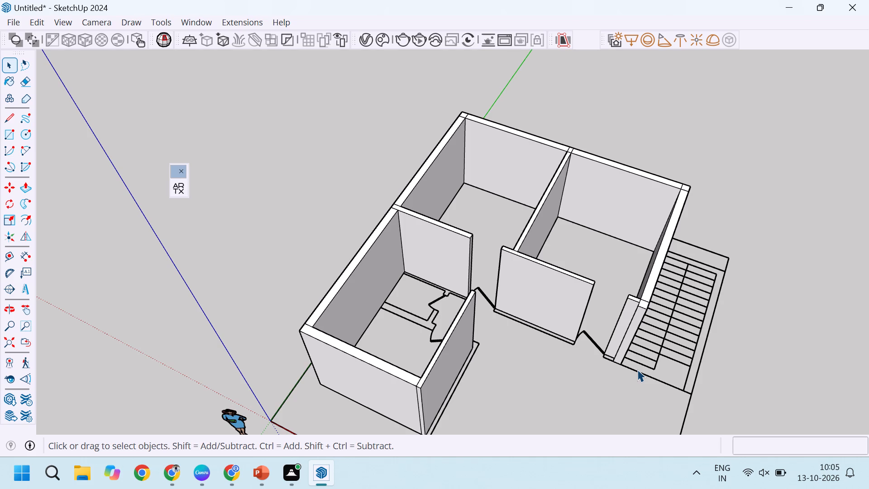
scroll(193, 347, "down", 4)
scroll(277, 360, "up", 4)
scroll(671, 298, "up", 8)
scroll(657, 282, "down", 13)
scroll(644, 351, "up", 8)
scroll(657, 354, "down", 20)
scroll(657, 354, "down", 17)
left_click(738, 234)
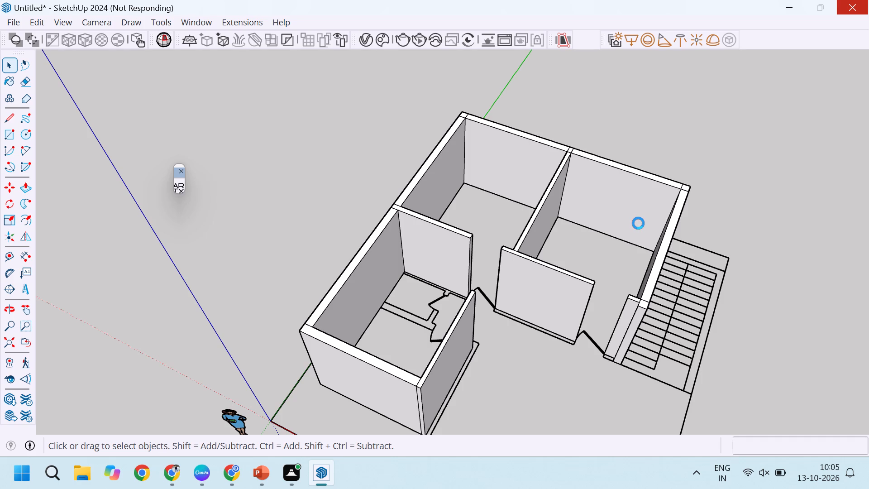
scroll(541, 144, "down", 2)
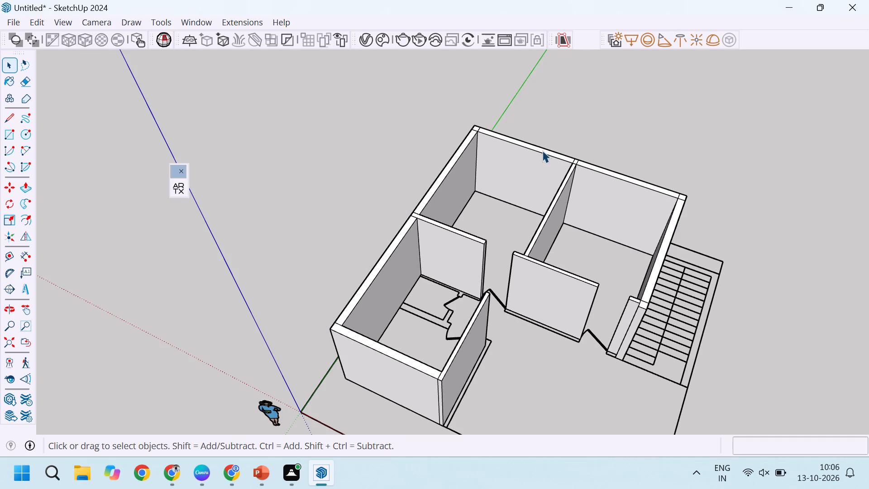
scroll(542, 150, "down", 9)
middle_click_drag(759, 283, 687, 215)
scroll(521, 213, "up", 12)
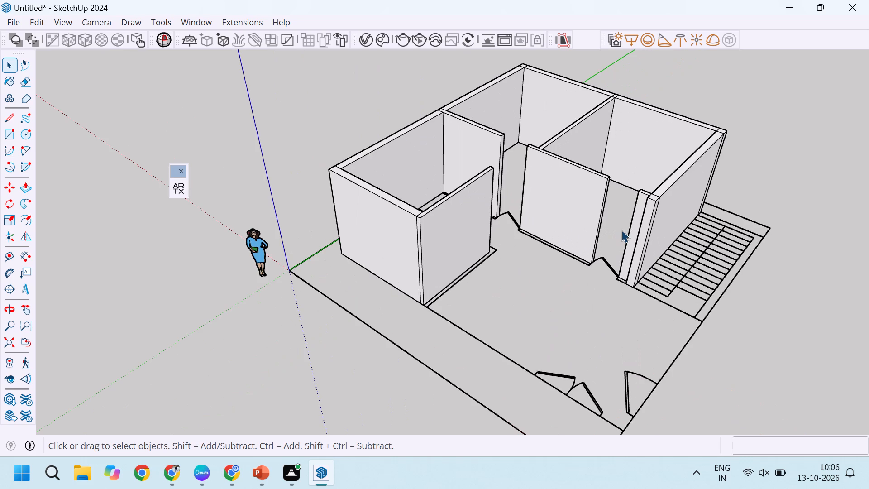
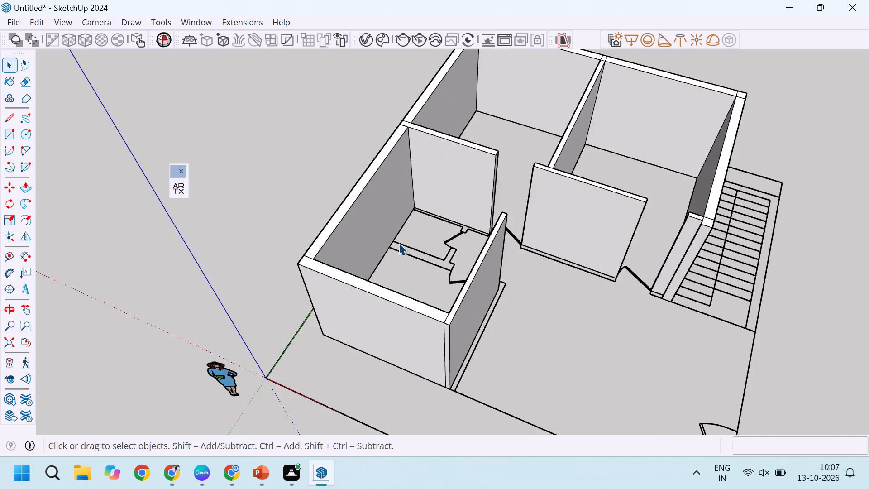
Draw a 6' by 4.5" rectangle along the partition outline between the side wall and the front room's doorway.
scroll(403, 225, "up", 3)
middle_click_drag(392, 236, 461, 246)
scroll(353, 278, "up", 4)
scroll(400, 241, "up", 3)
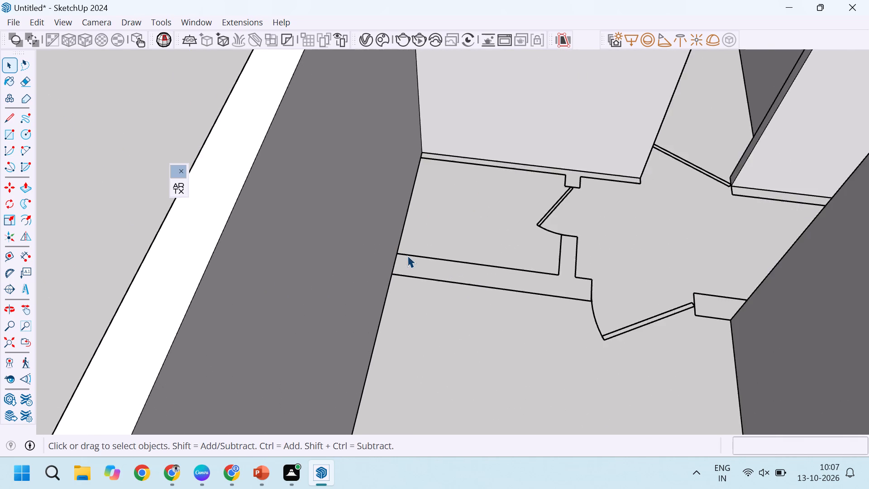
scroll(410, 257, "up", 9)
scroll(402, 259, "down", 4)
key("r")
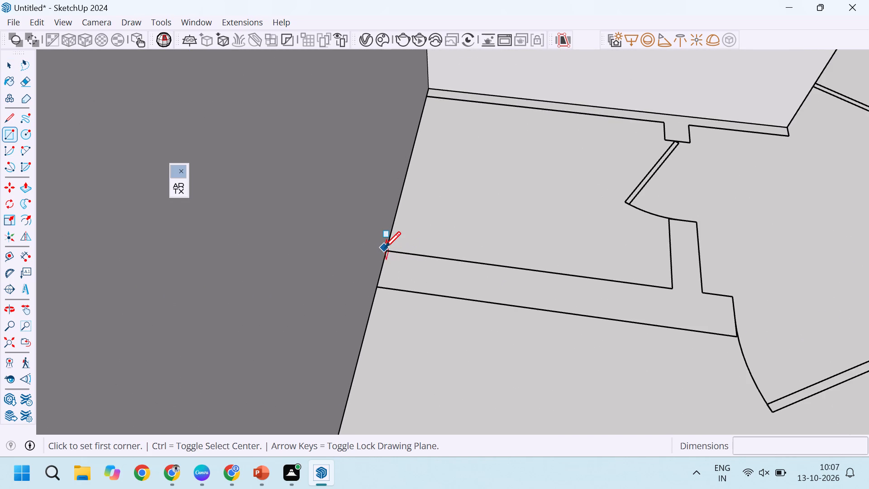
left_click_drag(387, 249, 392, 252)
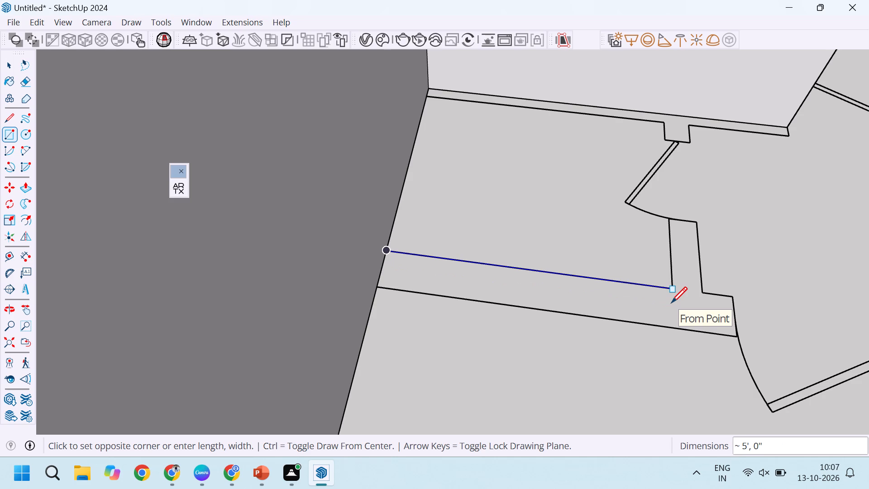
scroll(671, 302, "down", 11)
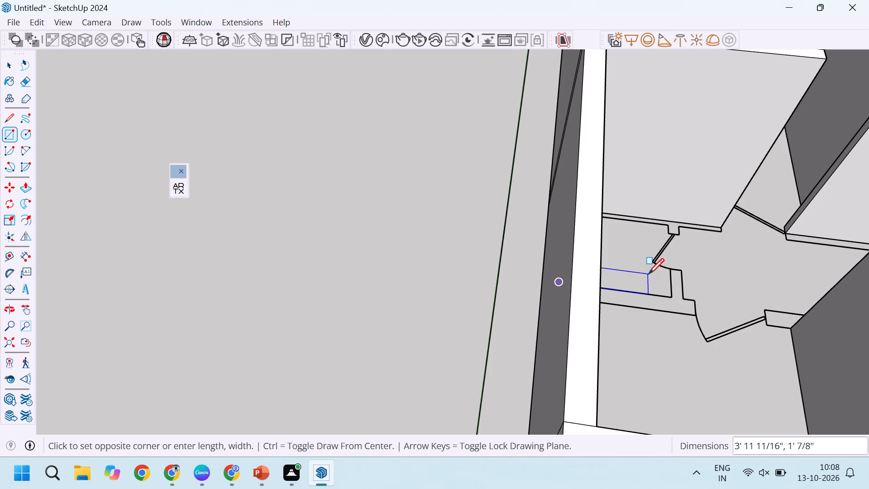
scroll(677, 314, "up", 8)
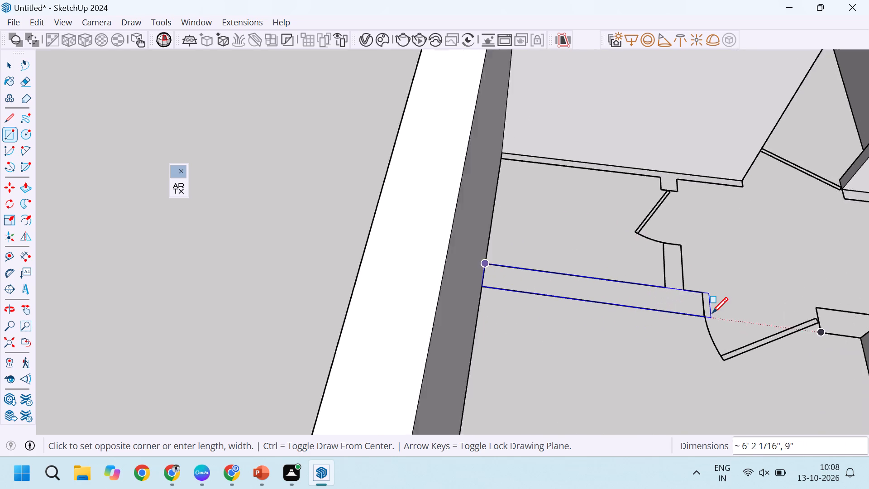
scroll(712, 313, "up", 10)
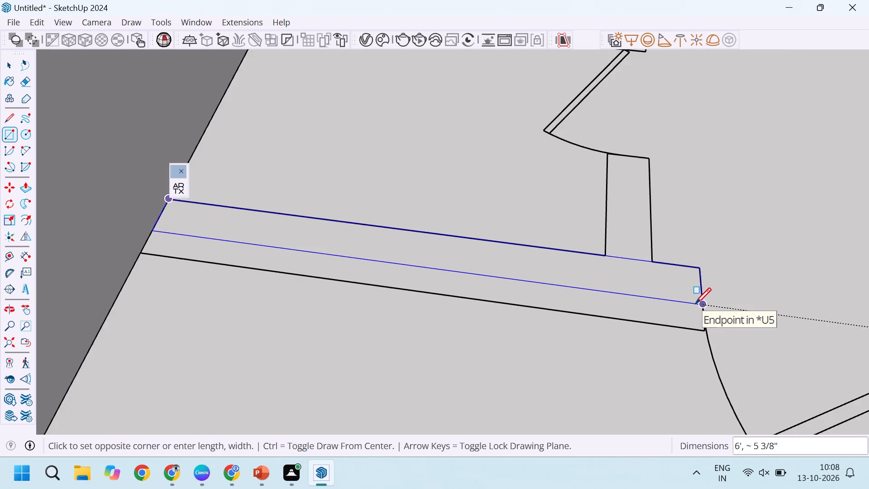
scroll(695, 303, "up", 3)
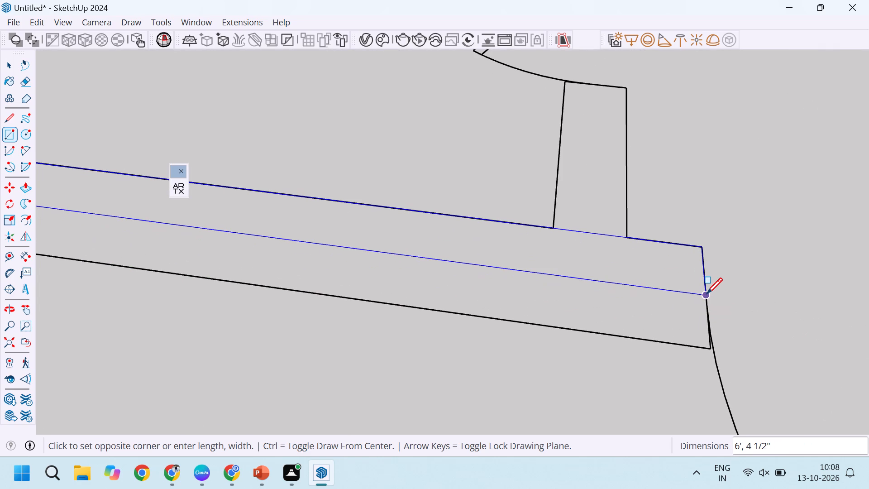
left_click(707, 293)
Pull the new partition strip up to the 10' height of the adjoining side wall.
scroll(721, 307, "down", 6)
scroll(659, 300, "down", 2)
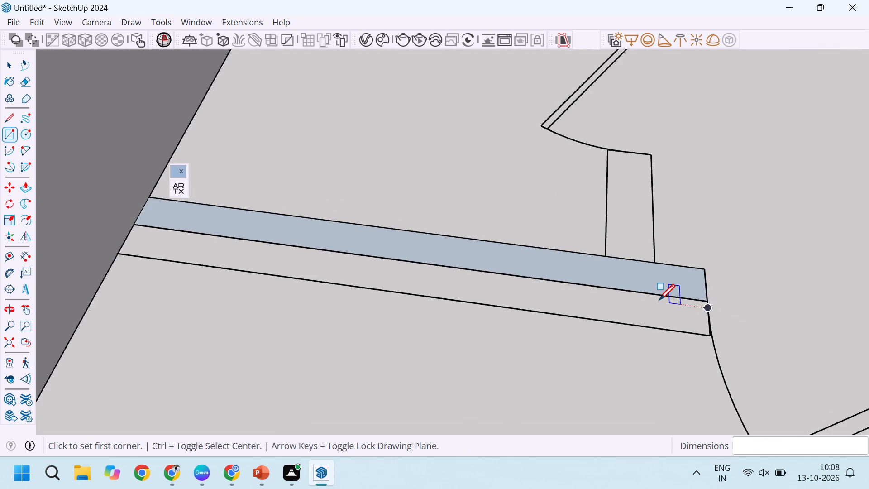
scroll(659, 300, "down", 2)
key("p")
left_click(671, 278)
scroll(697, 178, "down", 6)
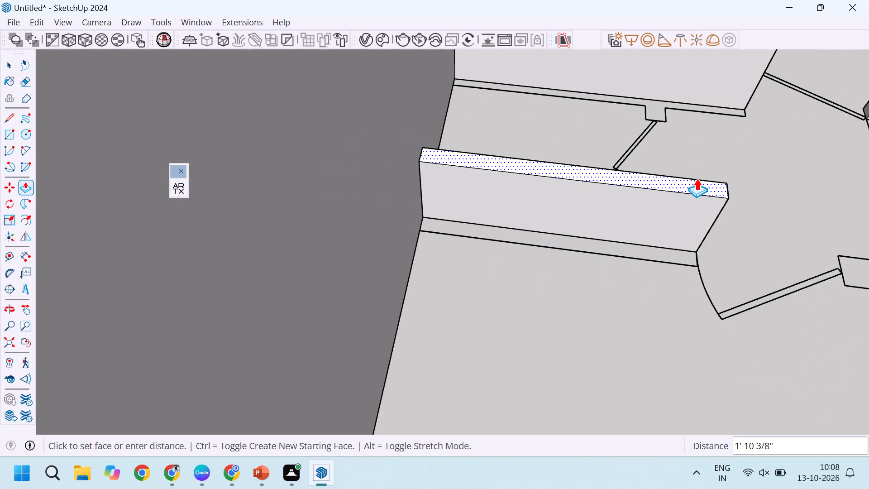
scroll(694, 193, "down", 12)
scroll(596, 146, "up", 6)
left_click(605, 133)
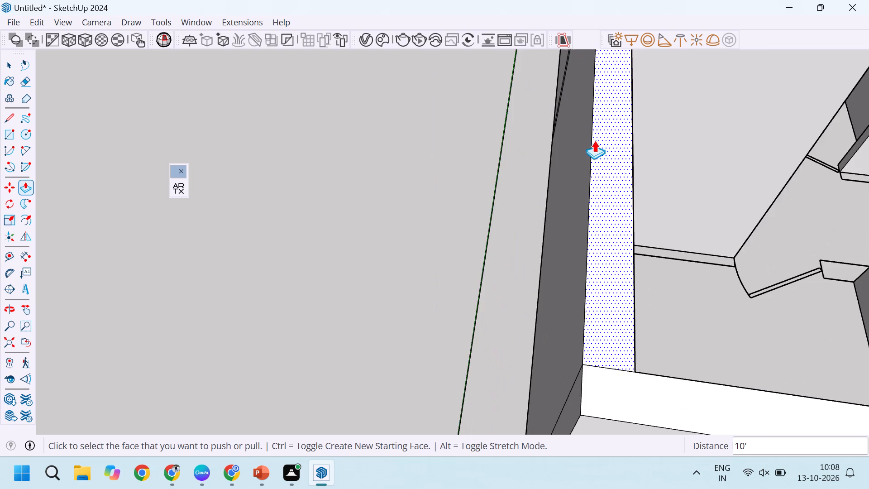
scroll(595, 157, "down", 14)
key("space")
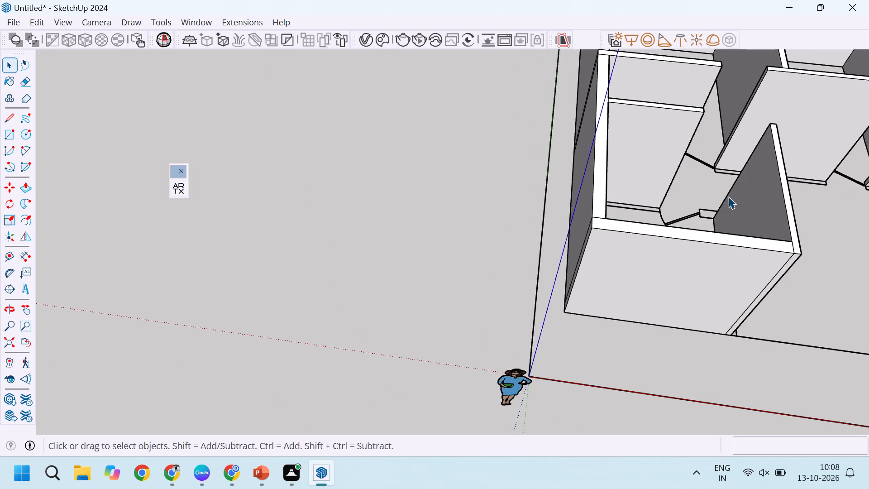
Extend the front room side wall's free end by 4.5" towards the doorway as a separate section.
middle_click_drag(717, 197, 605, 203)
scroll(771, 232, "up", 7)
scroll(730, 380, "up", 6)
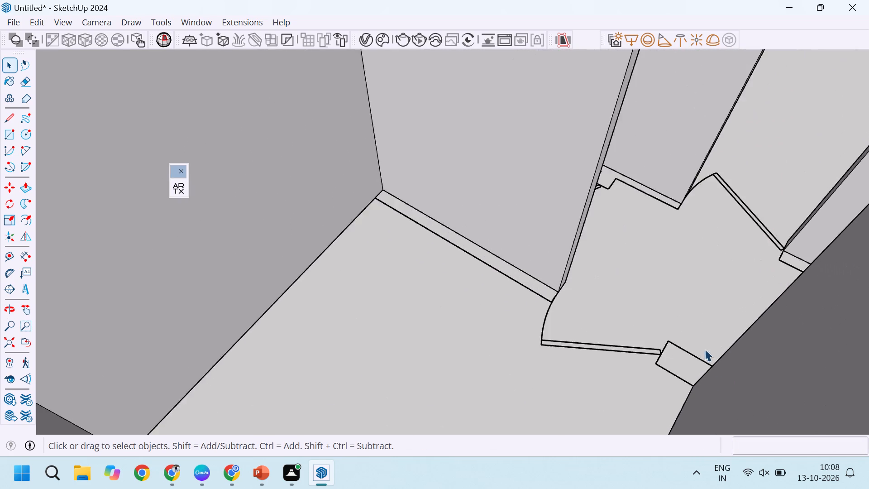
scroll(678, 330, "down", 5)
middle_click_drag(703, 348, 236, 273)
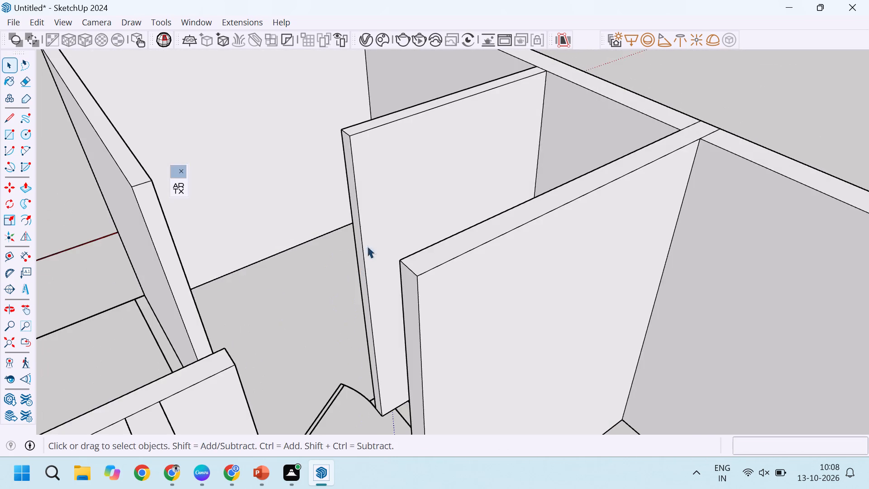
scroll(315, 215, "down", 5)
middle_click_drag(372, 253, 364, 327)
scroll(342, 292, "down", 3)
scroll(272, 328, "up", 6)
scroll(298, 235, "up", 5)
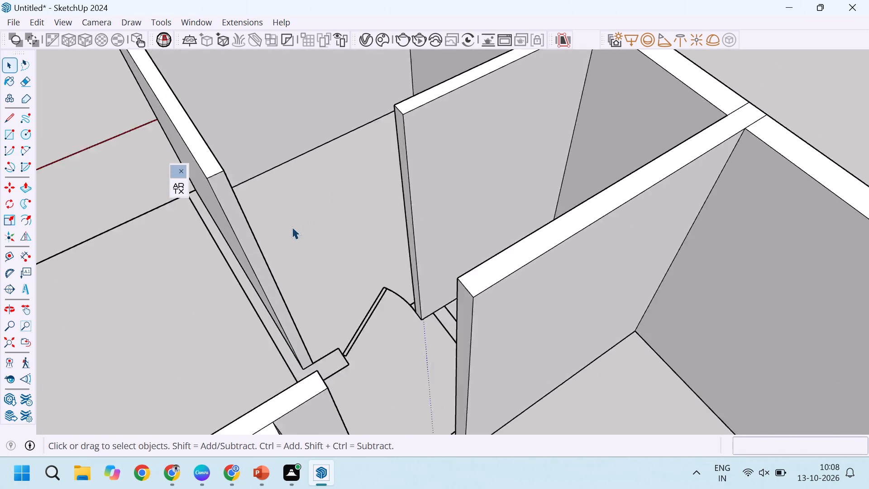
scroll(292, 227, "up", 1)
scroll(422, 374, "down", 5)
middle_click_drag(383, 373, 372, 381)
scroll(426, 338, "up", 6)
scroll(489, 292, "down", 10)
scroll(472, 287, "up", 5)
key("p")
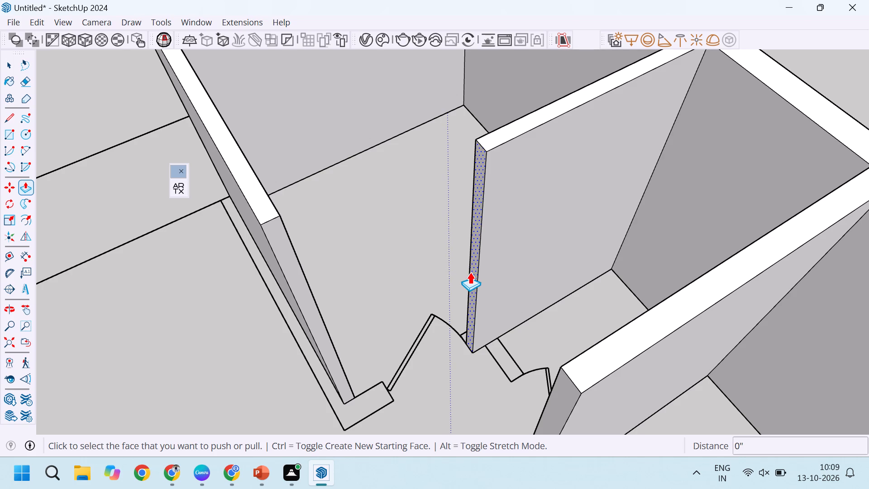
left_click(333, 379)
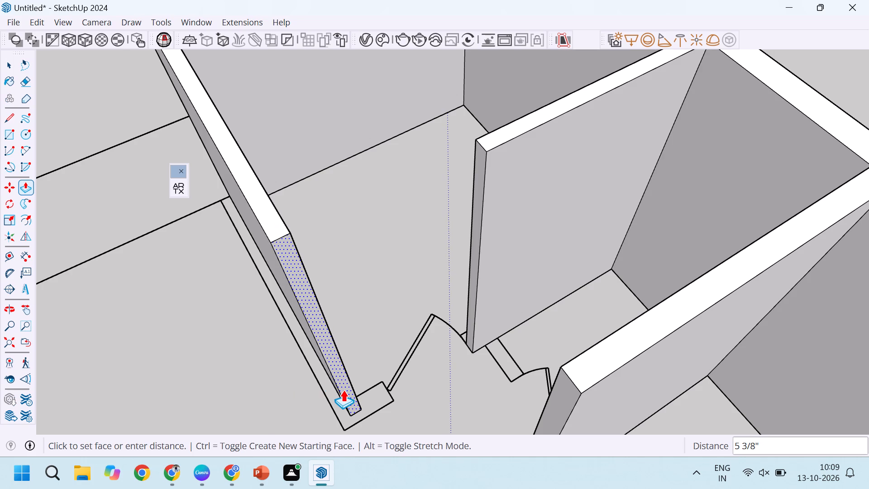
key("4")
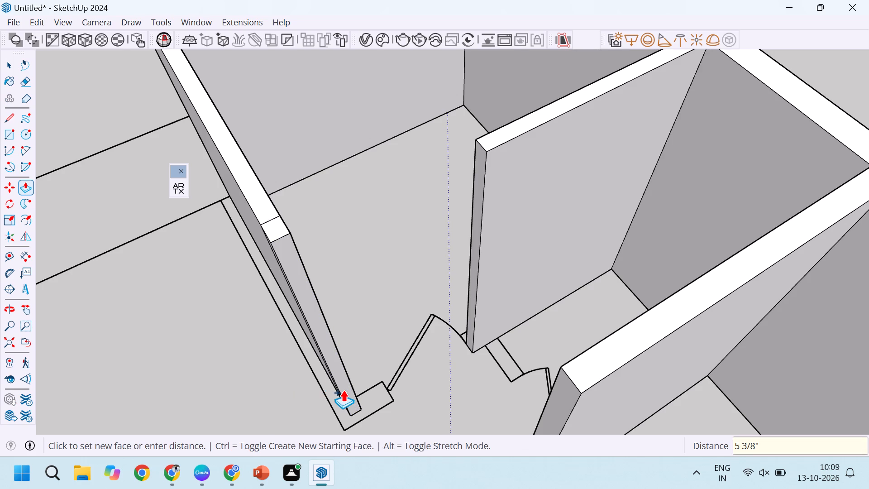
type("4.5")
key("Return")
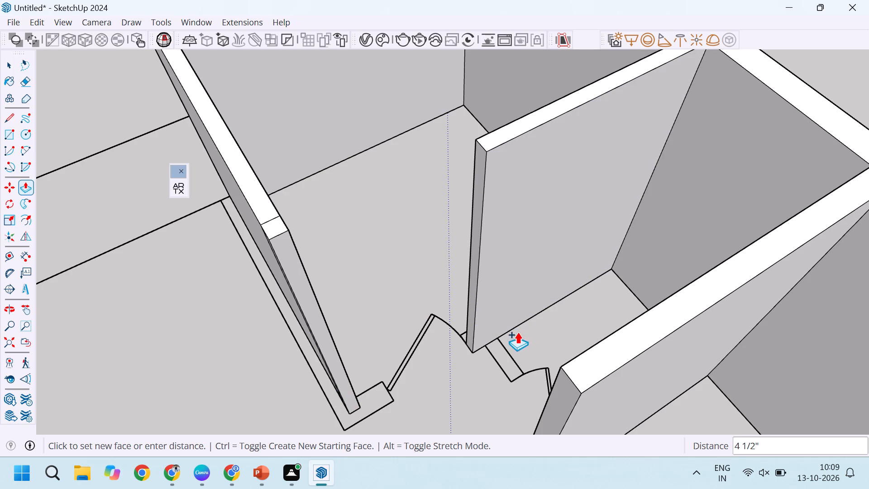
Pull the inner side of the new 4.5" end section out 1' to the edge of the door opening outline.
middle_click_drag(415, 345, 170, 375)
scroll(247, 316, "up", 5)
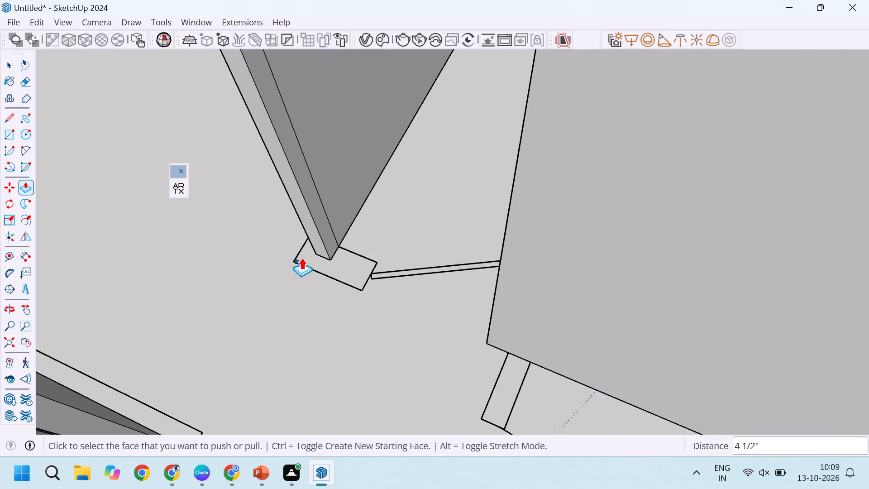
left_click(328, 244)
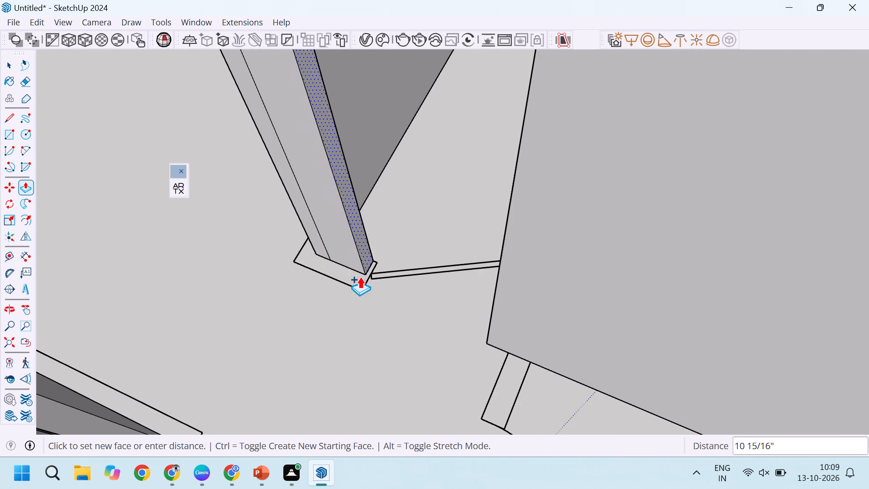
left_click(365, 291)
Examine the small middle room's door outline, the surrounding door openings and the modelled walls against the floor plan.
scroll(433, 211, "down", 9)
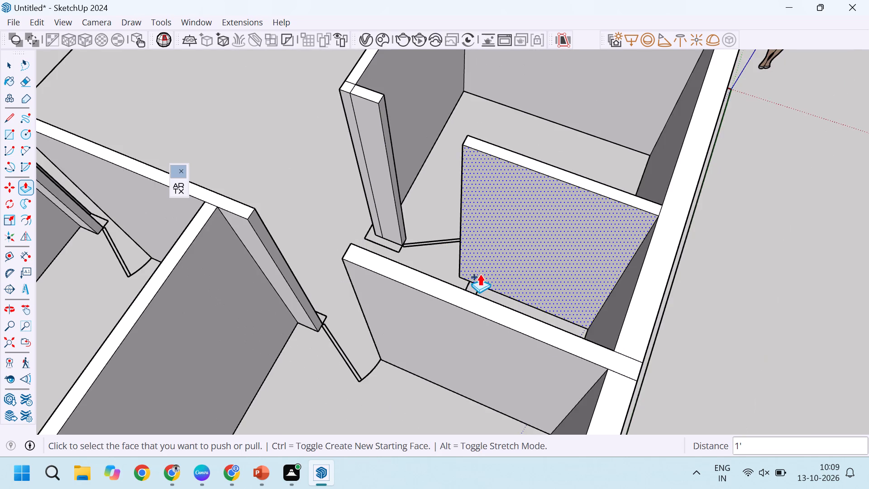
middle_click_drag(470, 282, 299, 386)
scroll(434, 277, "up", 9)
scroll(353, 307, "up", 2)
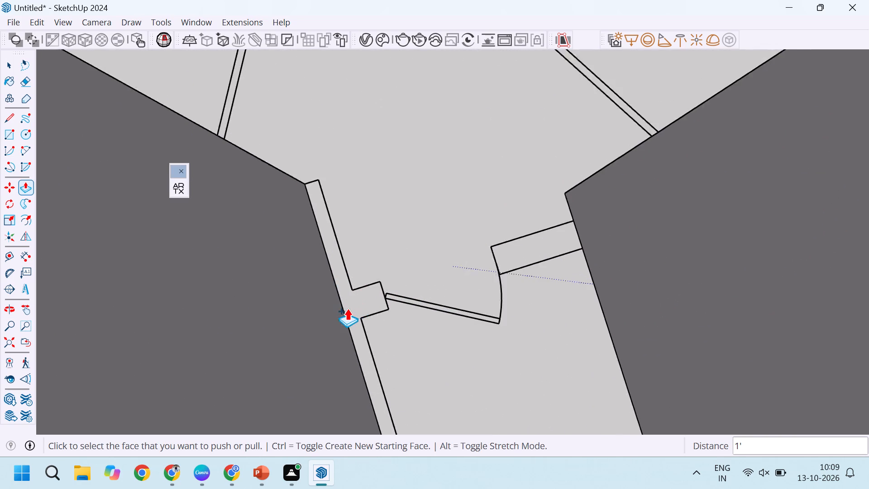
scroll(347, 308, "up", 2)
scroll(615, 272, "down", 5)
scroll(630, 232, "down", 4)
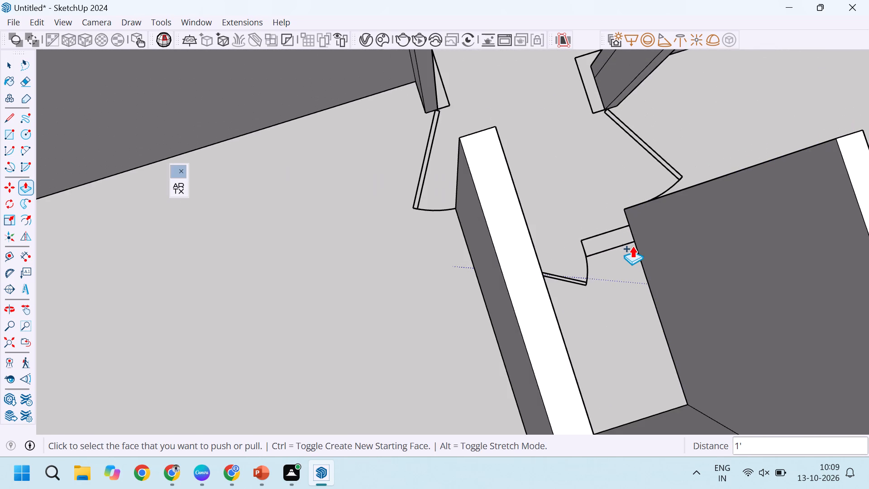
middle_click_drag(586, 207, 841, 171)
scroll(532, 188, "down", 11)
scroll(460, 161, "up", 3)
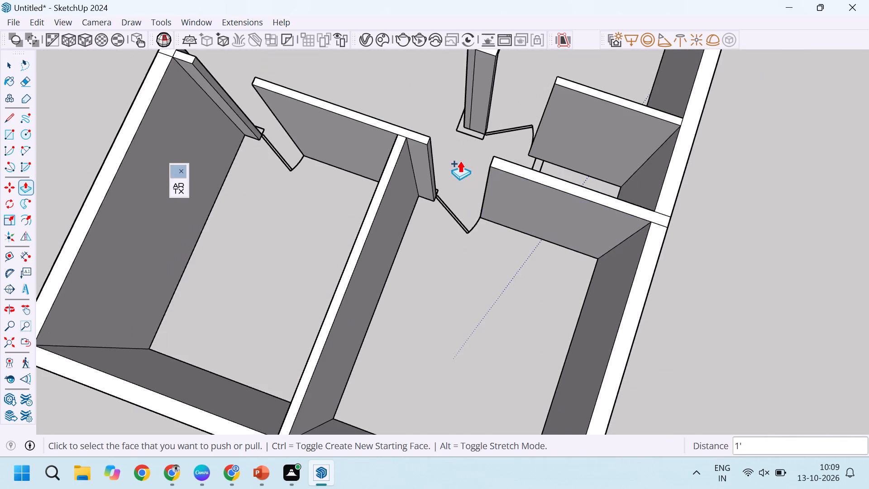
scroll(460, 161, "up", 2)
scroll(693, 158, "up", 2)
middle_click_drag(680, 164, 522, 191)
scroll(574, 222, "up", 9)
scroll(610, 251, "up", 4)
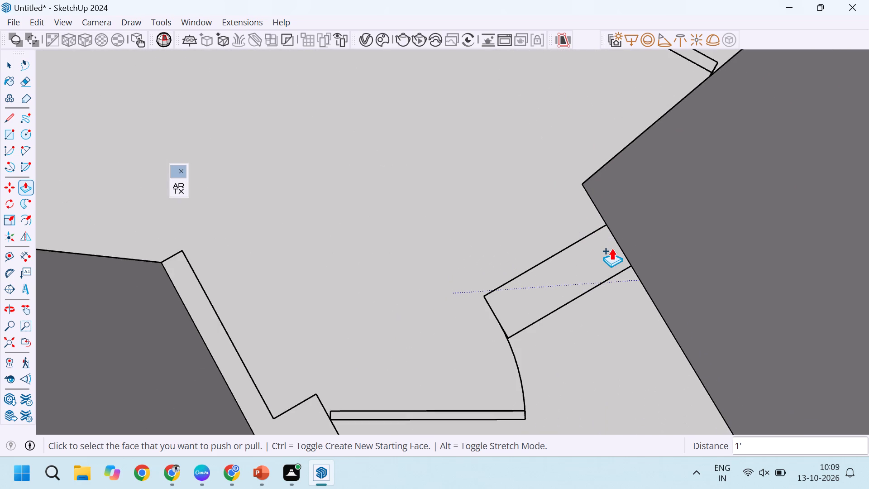
scroll(565, 252, "down", 4)
scroll(484, 258, "down", 3)
scroll(327, 285, "down", 10)
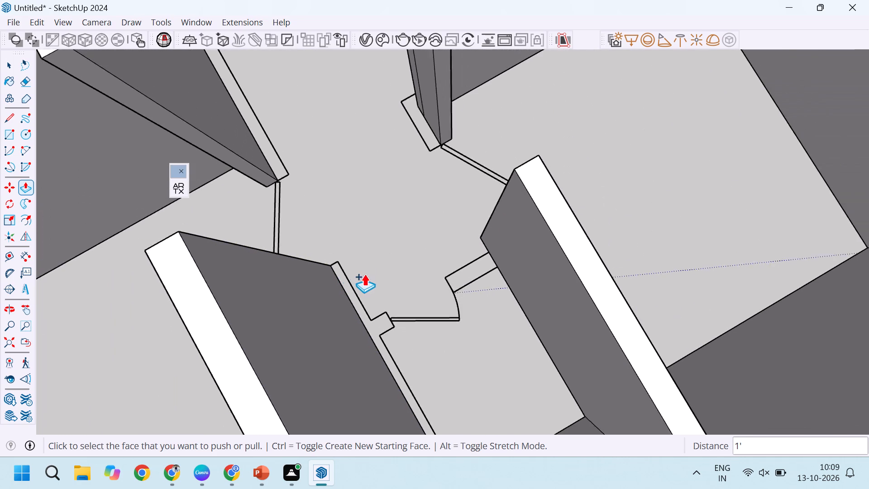
scroll(385, 291, "down", 11)
scroll(222, 227, "up", 4)
scroll(550, 248, "down", 2)
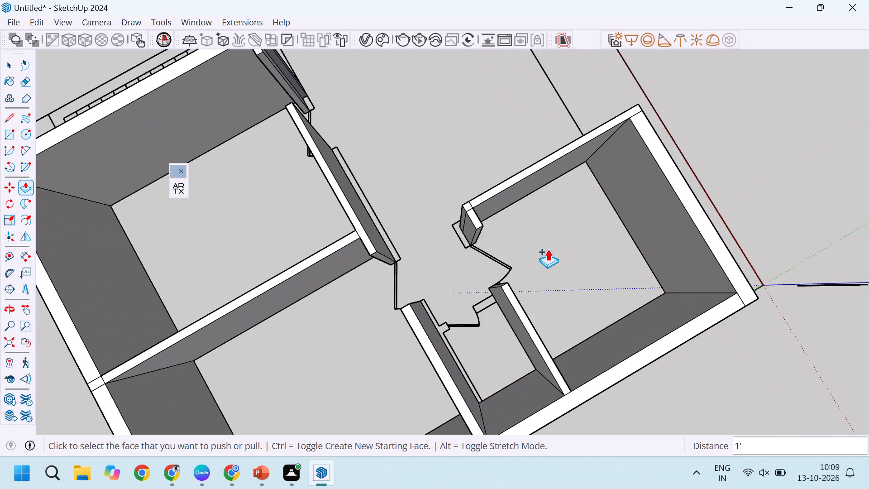
scroll(548, 249, "down", 7)
scroll(390, 301, "up", 5)
scroll(461, 297, "up", 3)
scroll(414, 289, "down", 9)
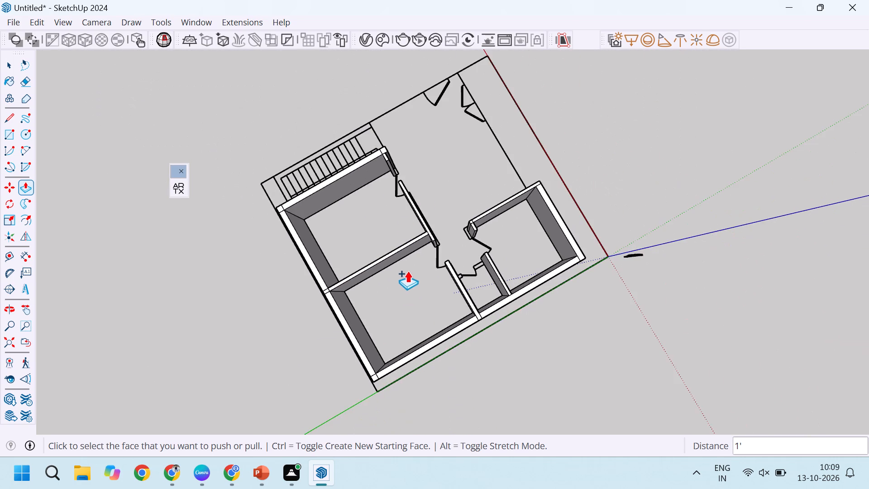
scroll(444, 174, "up", 3)
scroll(351, 90, "up", 6)
middle_click_drag(352, 122, 580, 121)
middle_click_drag(571, 246, 266, 158)
middle_click_drag(468, 221, 279, 197)
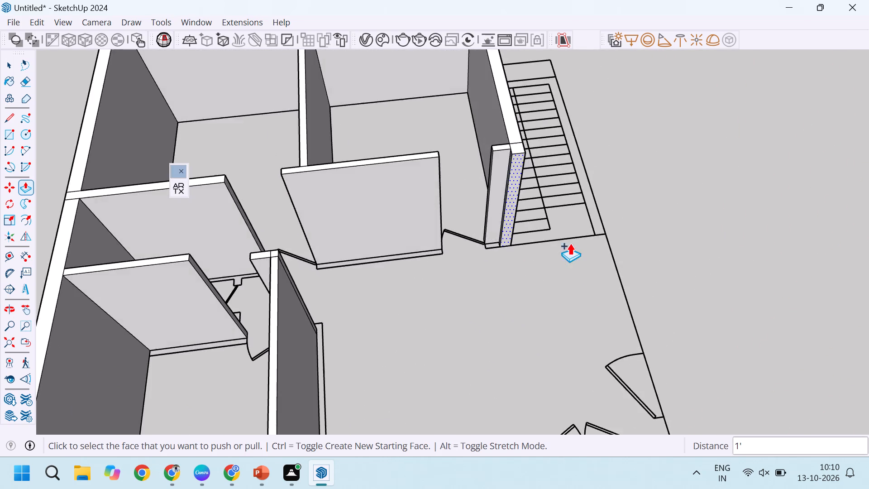
Measure the staircase's width along its front edge from the wall corner to the inner line of the outer wall.
scroll(581, 244, "up", 4)
scroll(537, 231, "up", 10)
key("l")
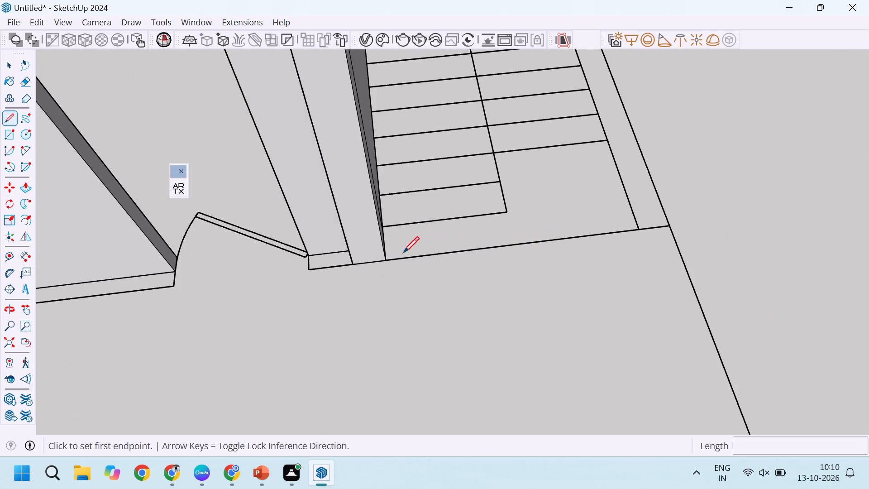
left_click(386, 261)
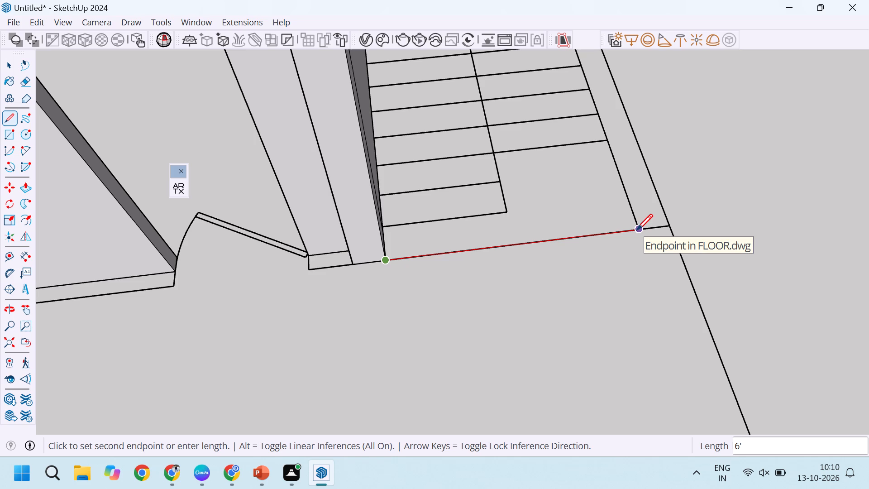
key("Escape")
scroll(628, 309, "down", 15)
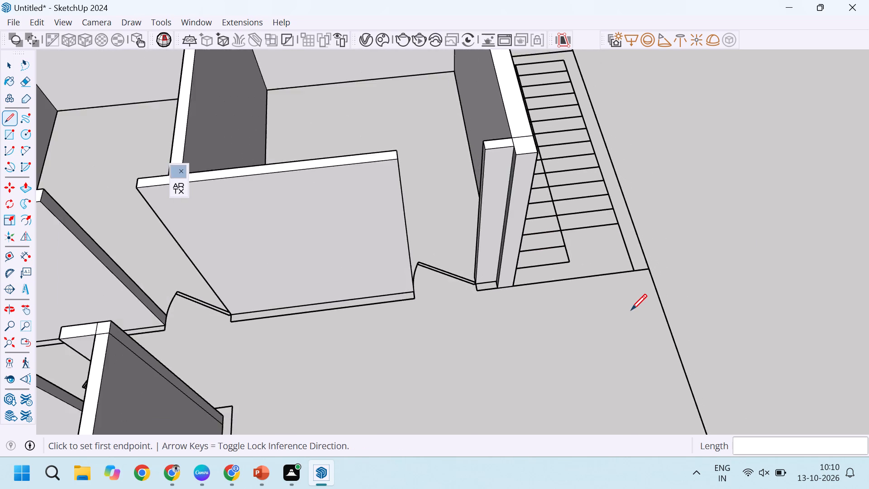
Measure the first rear room's width along the base of the back wall, from the outer wall corner to the dividing partition.
scroll(631, 310, "down", 5)
scroll(319, 180, "up", 4)
scroll(360, 196, "up", 3)
scroll(456, 313, "down", 4)
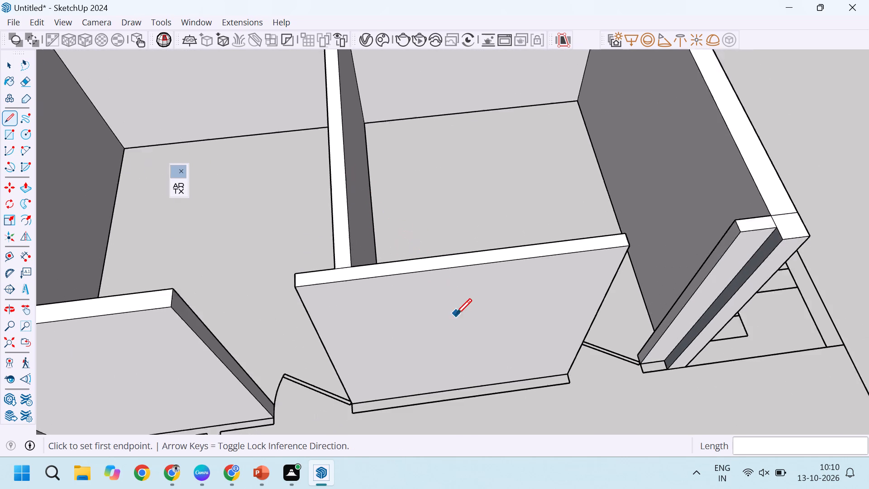
scroll(456, 314, "down", 5)
scroll(322, 244, "up", 3)
scroll(373, 293, "down", 5)
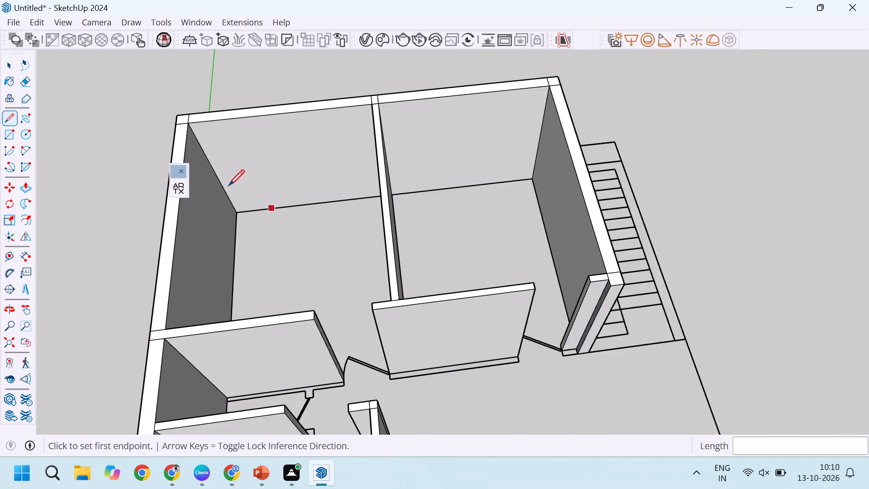
scroll(229, 185, "up", 5)
left_click(245, 230)
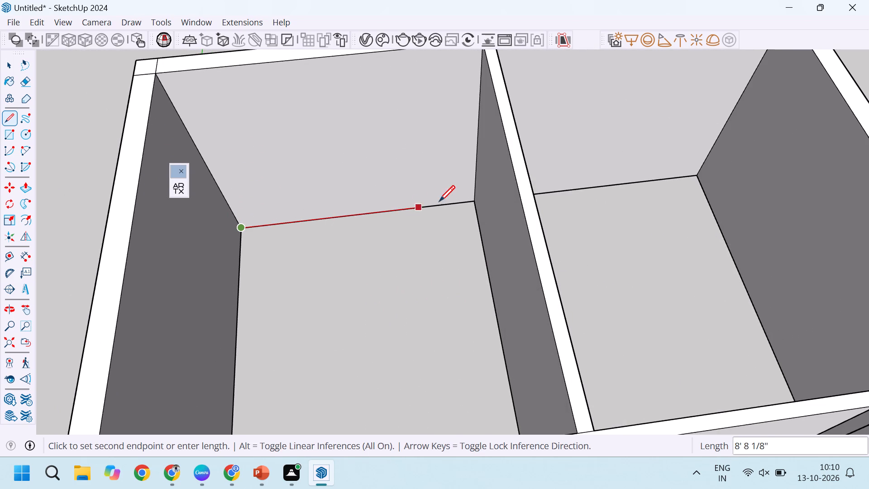
key("space")
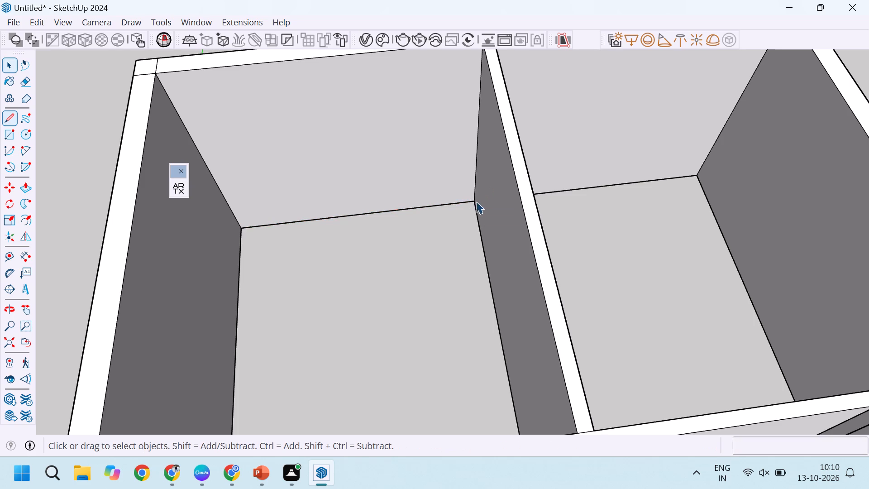
Measure the stair-side rear room's width along the base of the back wall, starting from the dividing partition's corner.
scroll(373, 211, "down", 6)
scroll(482, 201, "up", 5)
middle_click_drag(488, 197, 462, 208)
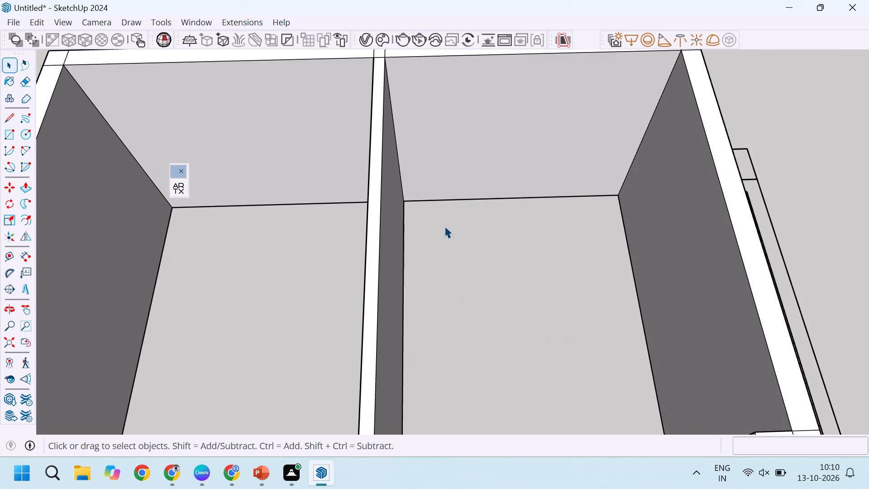
key("l")
left_click(402, 197)
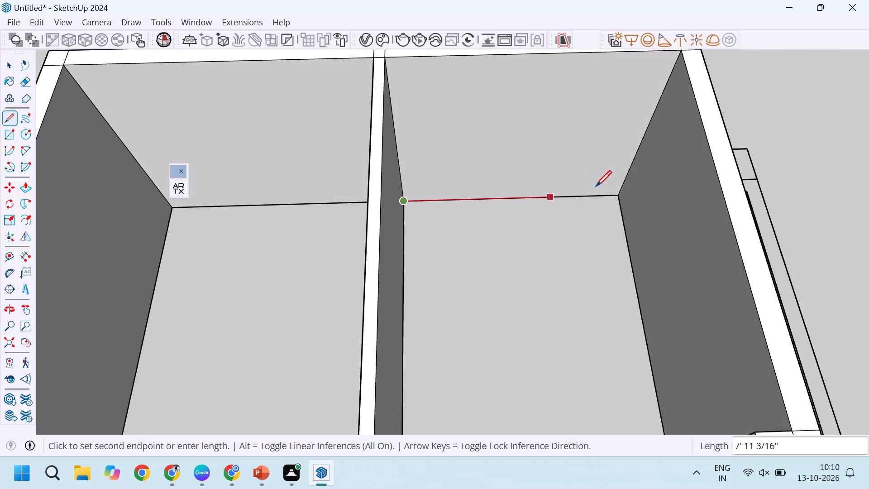
Measure the stair-side rear room's length along the base of the dividing partition, from the back corner to the front wall.
scroll(411, 232, "down", 3)
scroll(405, 336, "down", 4)
middle_click_drag(394, 341, 392, 343)
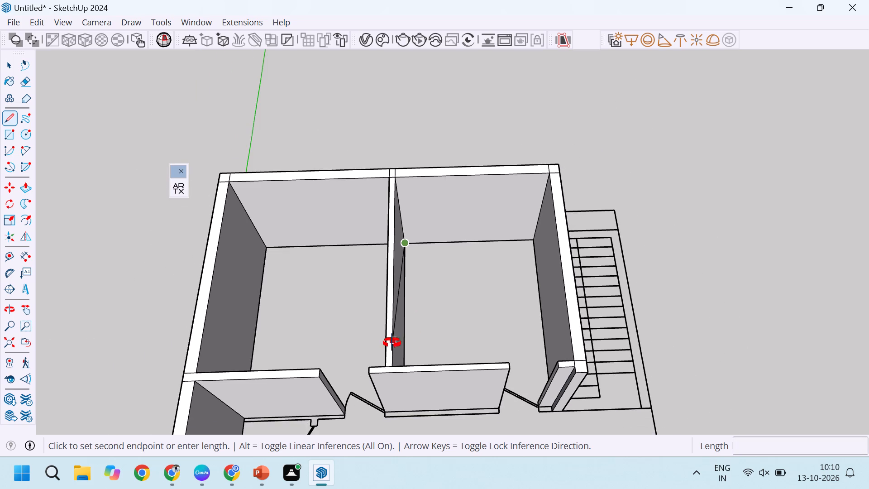
middle_click_drag(392, 343, 371, 378)
scroll(476, 305, "up", 5)
scroll(361, 353, "up", 5)
scroll(359, 394, "down", 4)
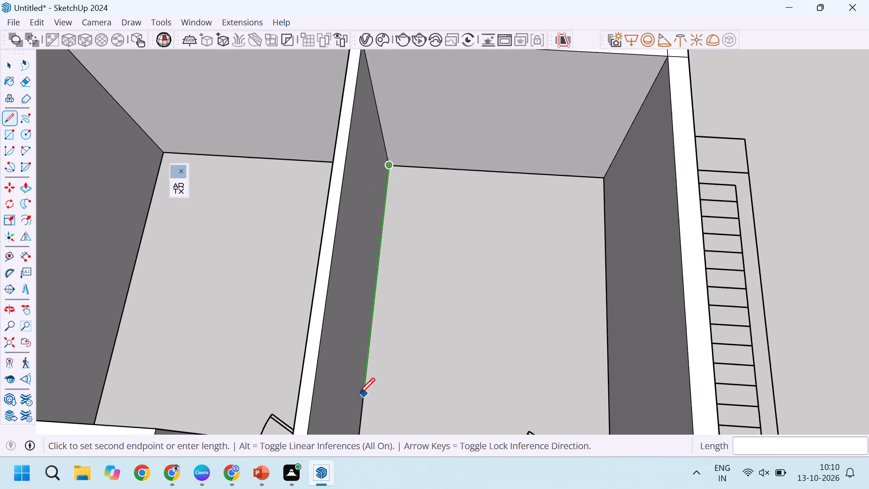
scroll(359, 393, "down", 1)
scroll(366, 392, "up", 7)
scroll(351, 346, "down", 8)
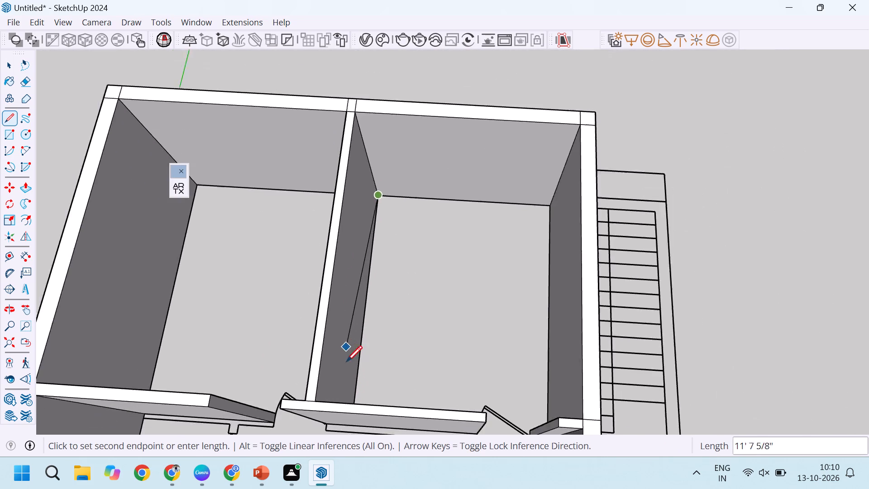
scroll(352, 378, "up", 12)
scroll(343, 399, "down", 6)
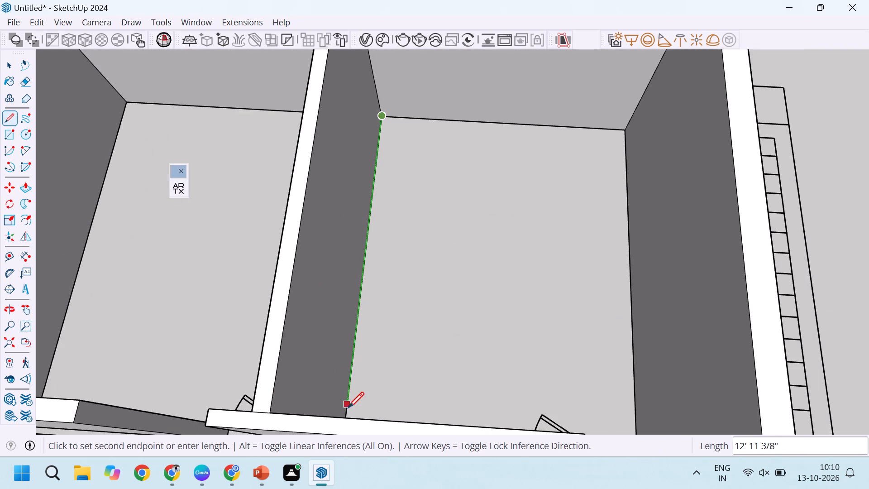
scroll(349, 419, "up", 18)
scroll(344, 413, "down", 5)
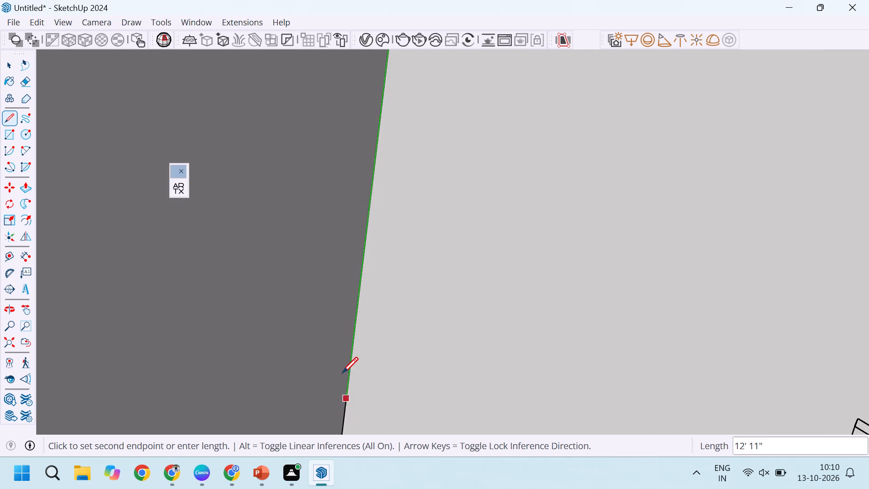
scroll(342, 373, "down", 12)
middle_click_drag(350, 326, 289, 386)
scroll(301, 340, "up", 6)
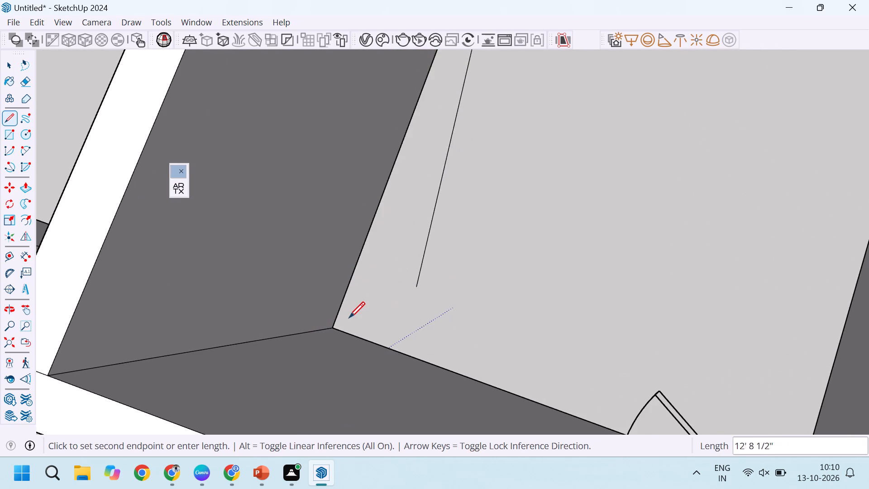
key("space")
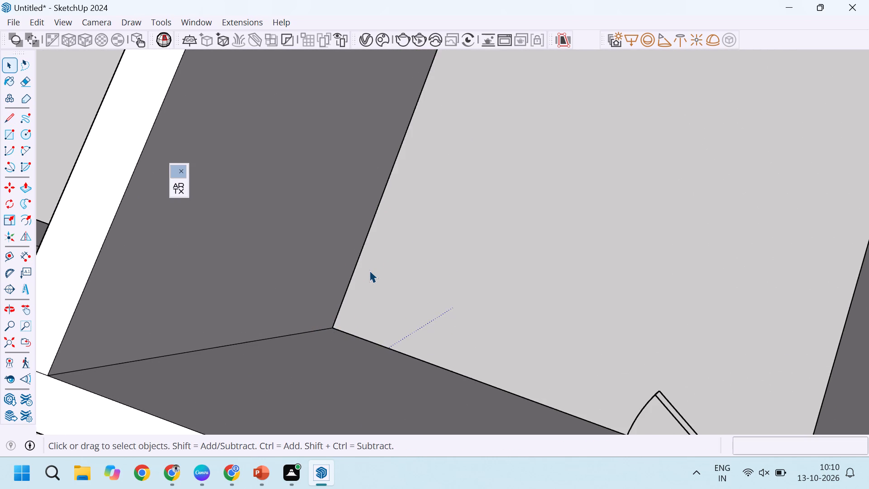
Examine the modelled rooms, partitions and remaining door outlines across the whole floor plan.
scroll(376, 263, "down", 12)
middle_click_drag(225, 266, 408, 196)
scroll(362, 232, "down", 5)
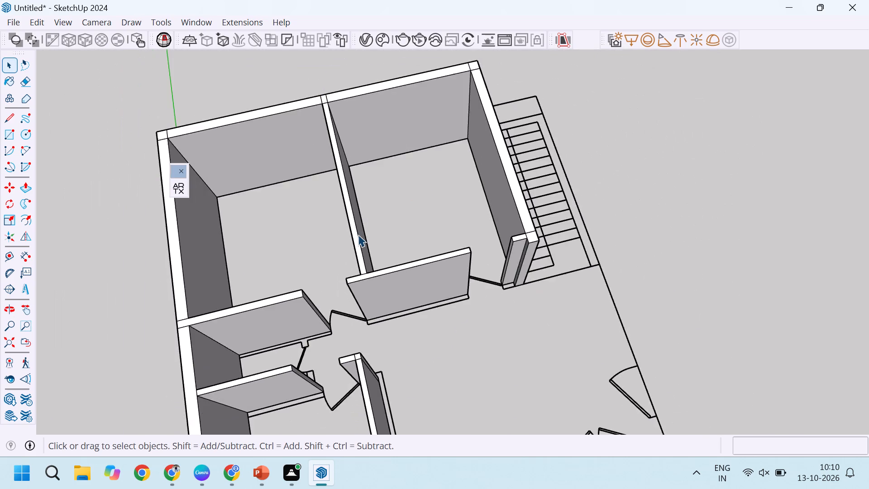
scroll(356, 236, "down", 5)
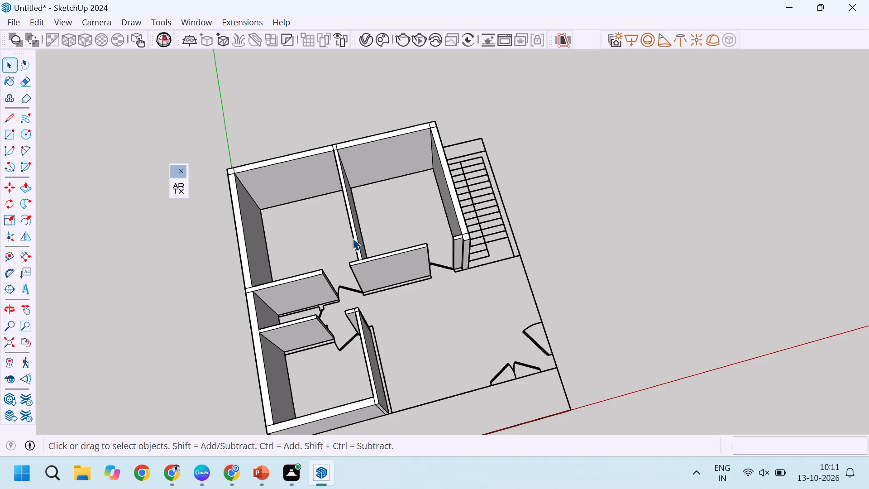
scroll(274, 258, "up", 5)
middle_click_drag(324, 282, 470, 260)
scroll(426, 277, "up", 1)
scroll(352, 281, "down", 6)
middle_click_drag(504, 349, 402, 348)
scroll(401, 347, "up", 6)
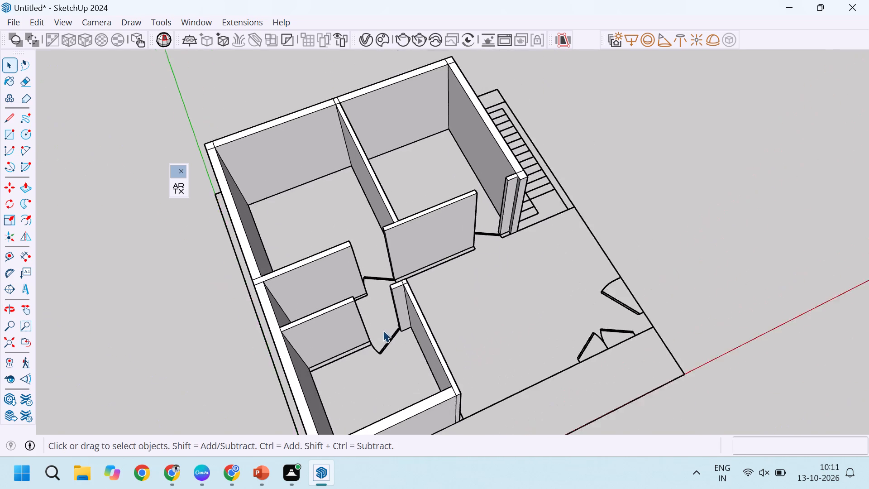
Draw a 6" by 1' 6" rectangle over the short wall outline between the small middle room's partition and its door swing.
middle_click_drag(436, 306, 338, 360)
scroll(434, 306, "up", 1)
scroll(345, 262, "up", 16)
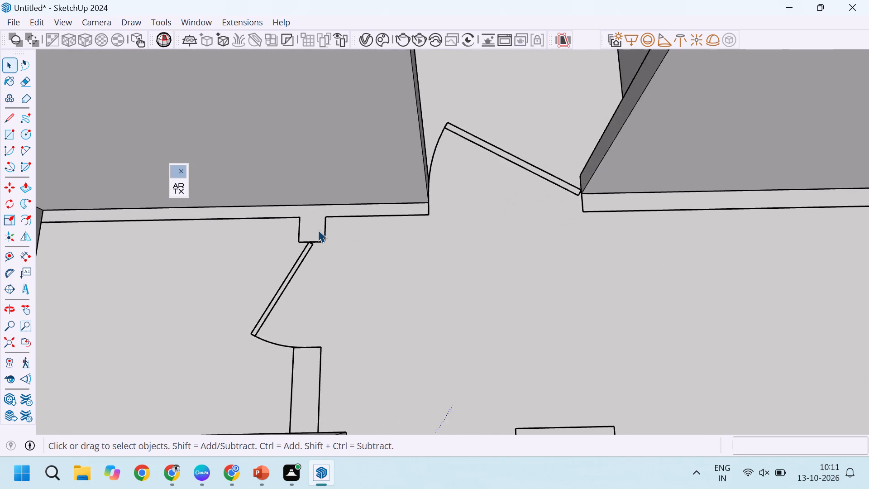
scroll(318, 230, "down", 6)
middle_click_drag(324, 265, 320, 295)
scroll(308, 310, "up", 5)
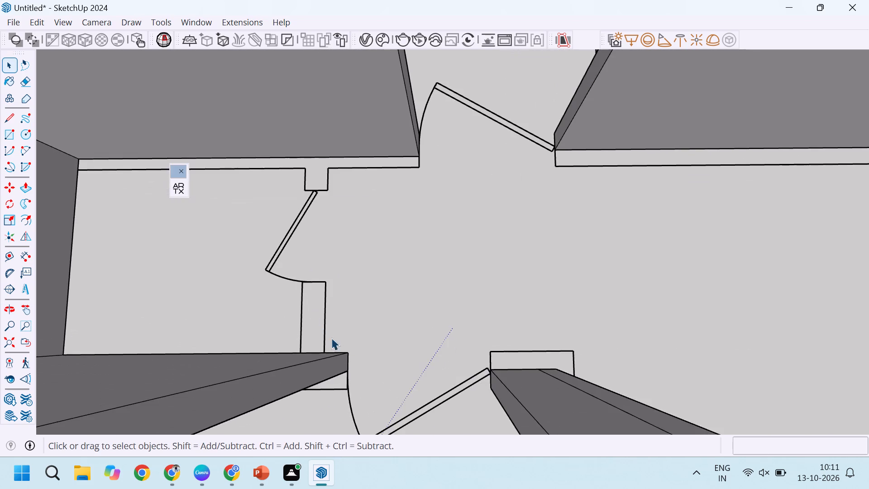
scroll(332, 338, "down", 7)
scroll(325, 340, "up", 4)
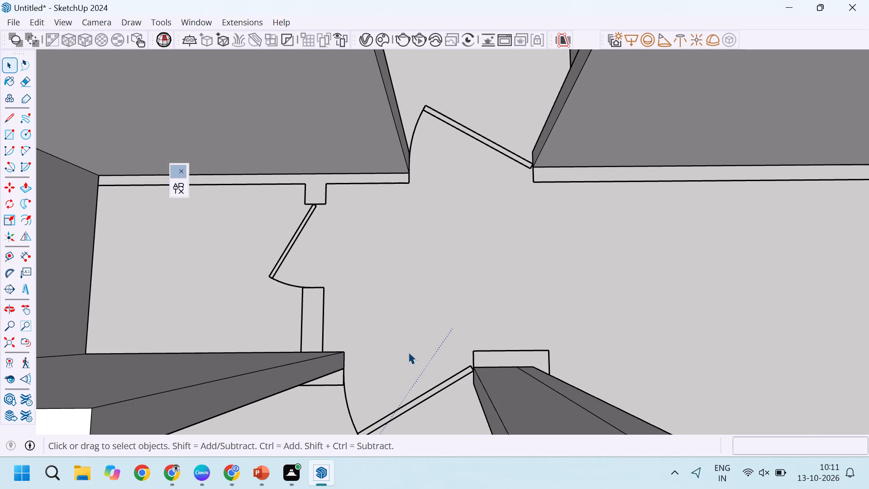
scroll(477, 345, "down", 3)
scroll(346, 326, "up", 8)
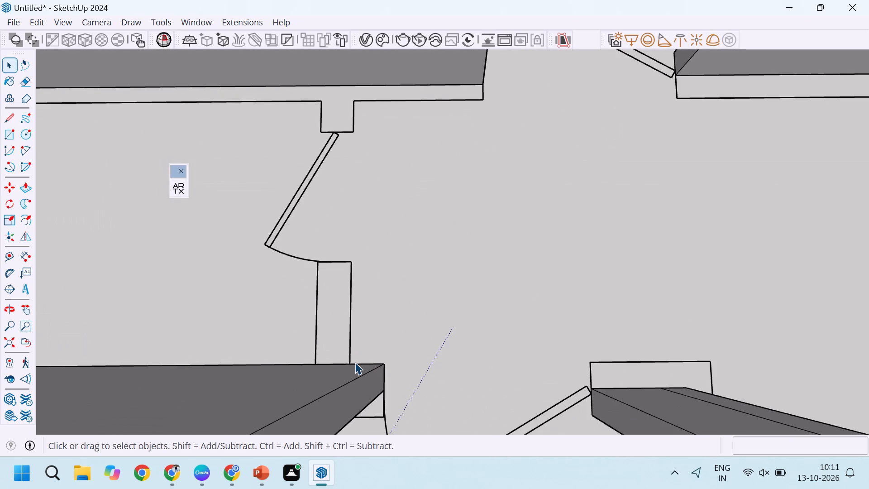
scroll(342, 350, "up", 3)
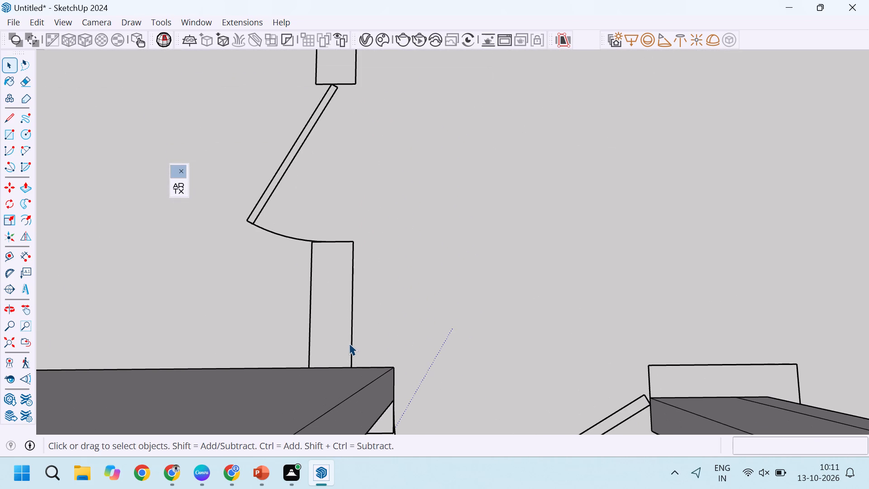
key("r")
left_click(350, 366)
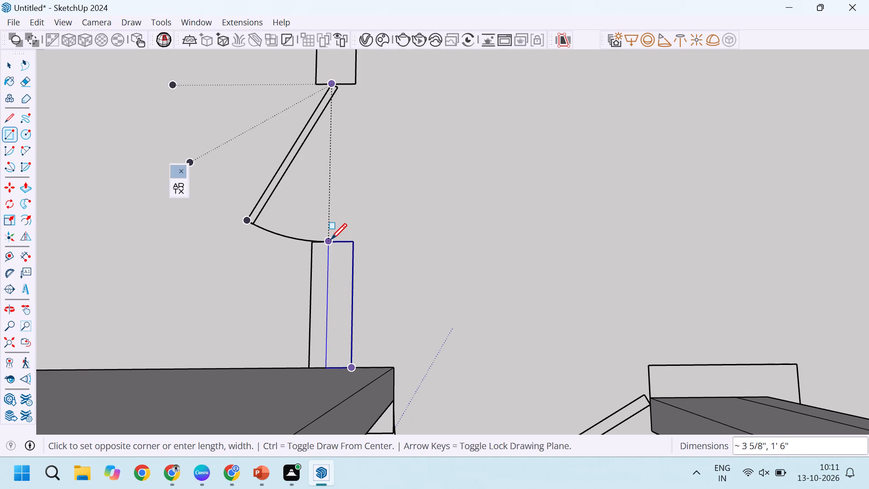
scroll(331, 239, "up", 6)
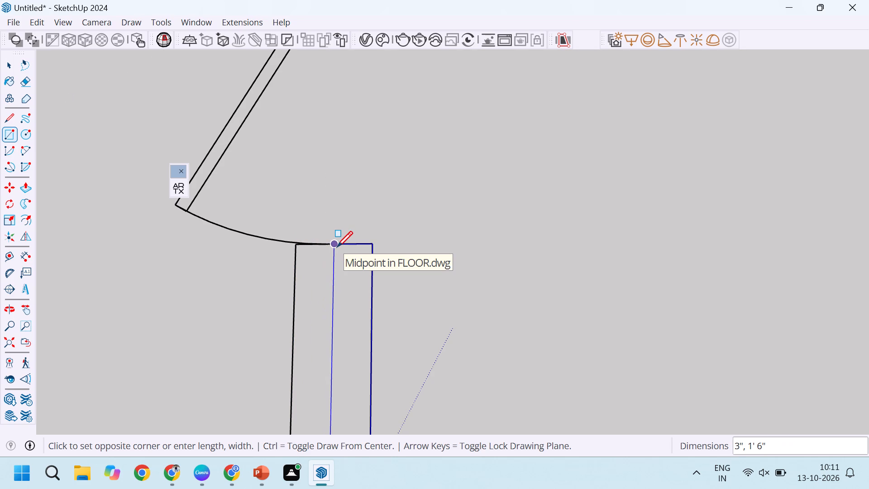
left_click(293, 246)
Push/Pull the 6" by 1' 6" wall section up 10' to the top of the existing walls.
scroll(340, 307, "down", 16)
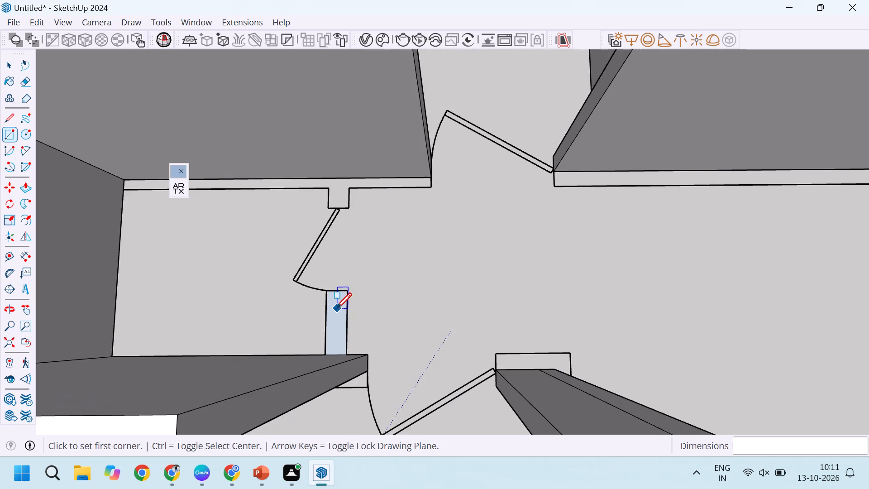
scroll(336, 308, "down", 5)
key("p")
left_click(335, 315)
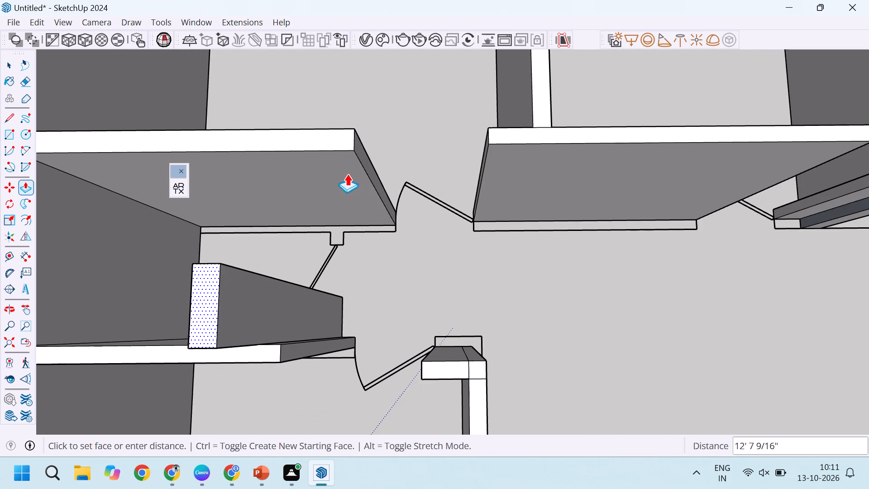
left_click(356, 148)
Draw a 6" by 9" rectangle over the hinge-side jamb of the small middle room's door, reaching the modelled partition's face.
scroll(333, 234, "up", 9)
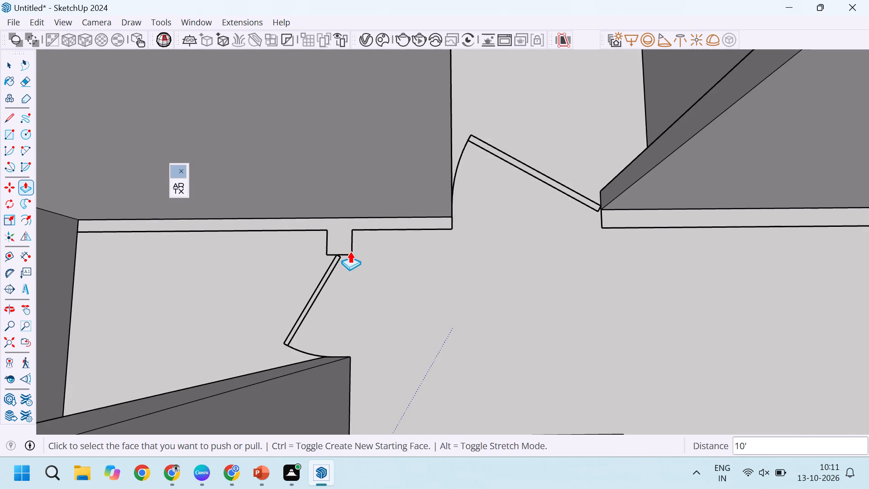
scroll(336, 238, "up", 7)
scroll(351, 247, "down", 2)
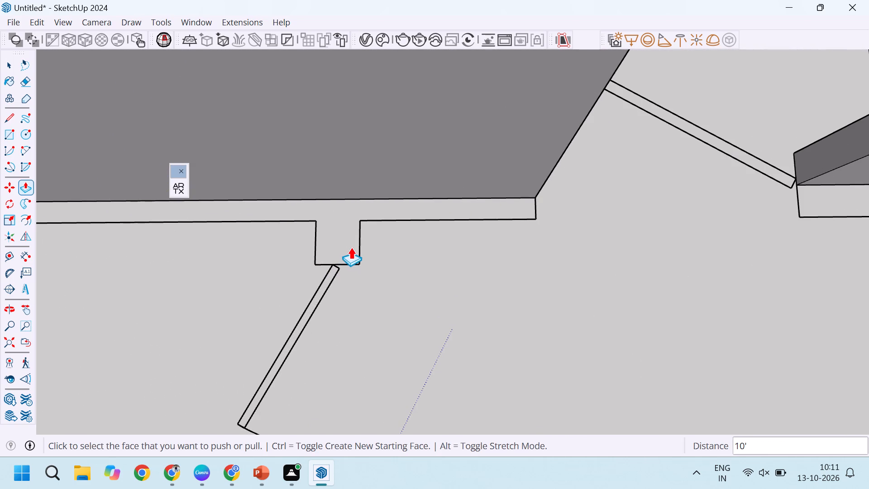
scroll(351, 247, "down", 11)
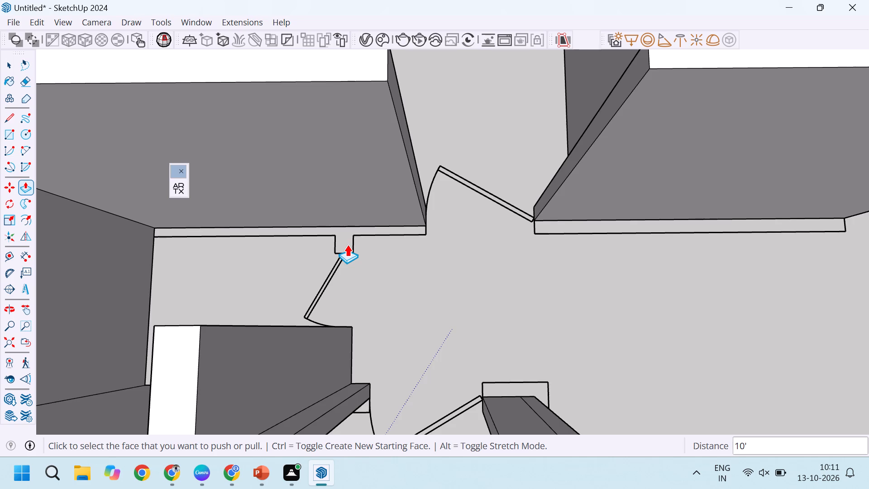
scroll(347, 244, "up", 7)
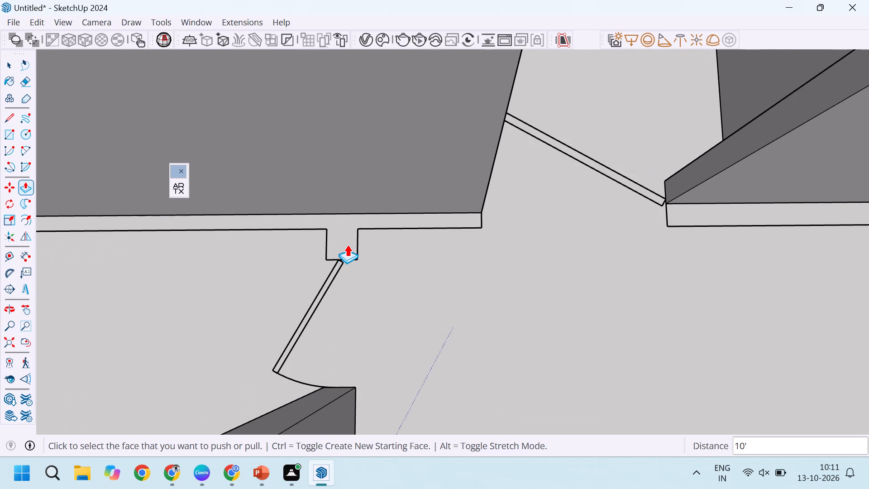
scroll(347, 244, "down", 19)
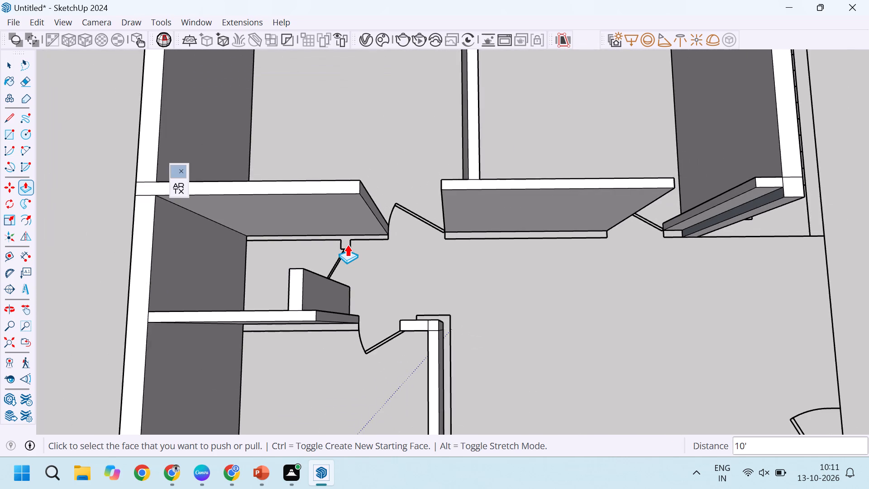
scroll(347, 244, "down", 3)
scroll(347, 244, "up", 15)
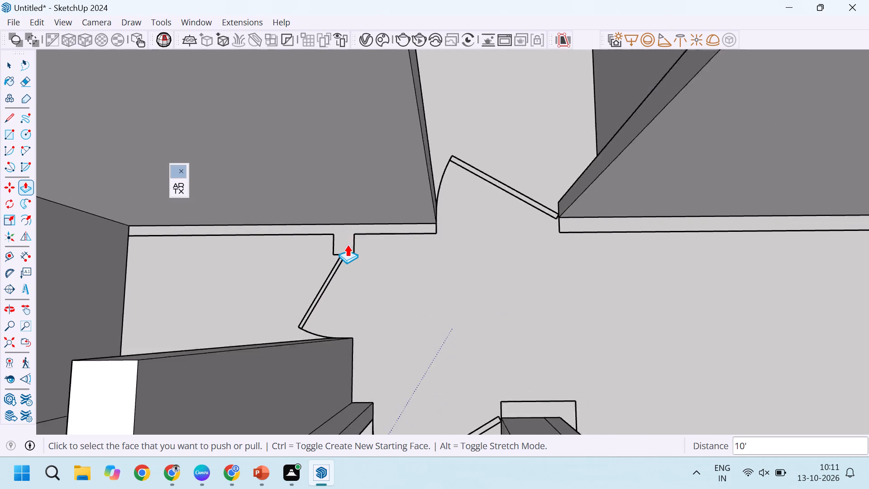
scroll(347, 244, "up", 9)
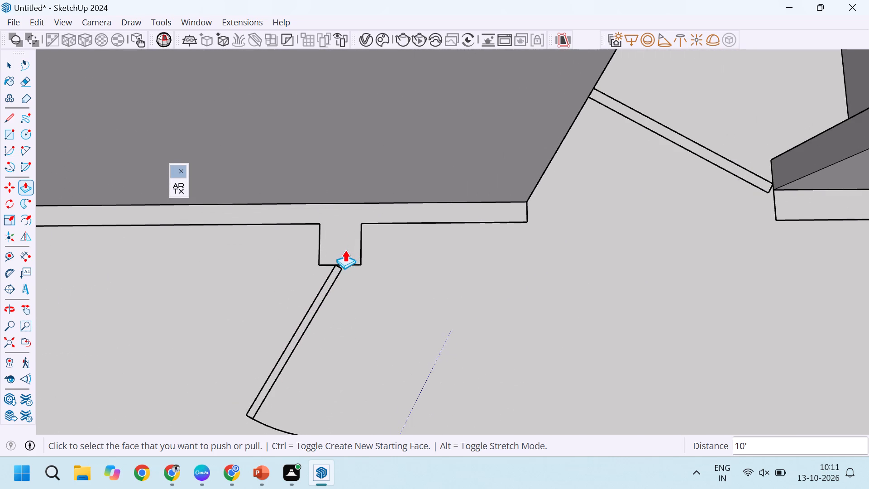
key("r")
left_click(360, 263)
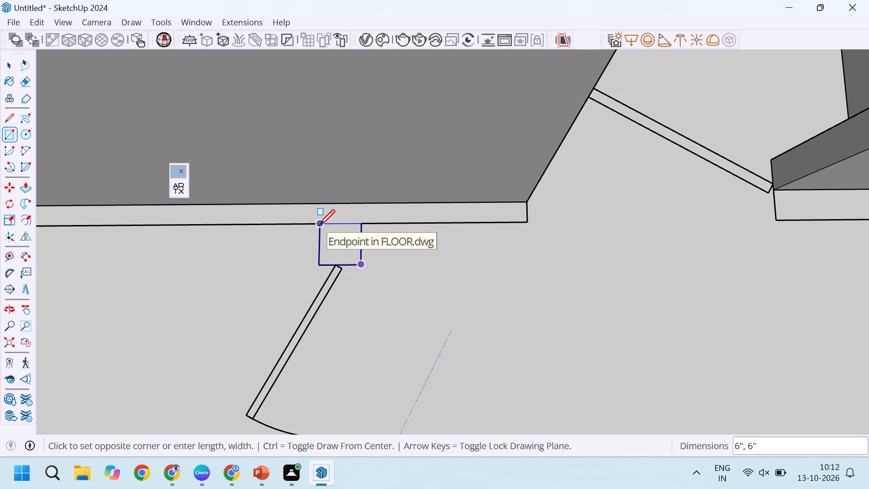
left_click(317, 202)
Push/Pull the 6" by 9" door jamb section of the small middle room up 10' to the top of the walls.
key("p")
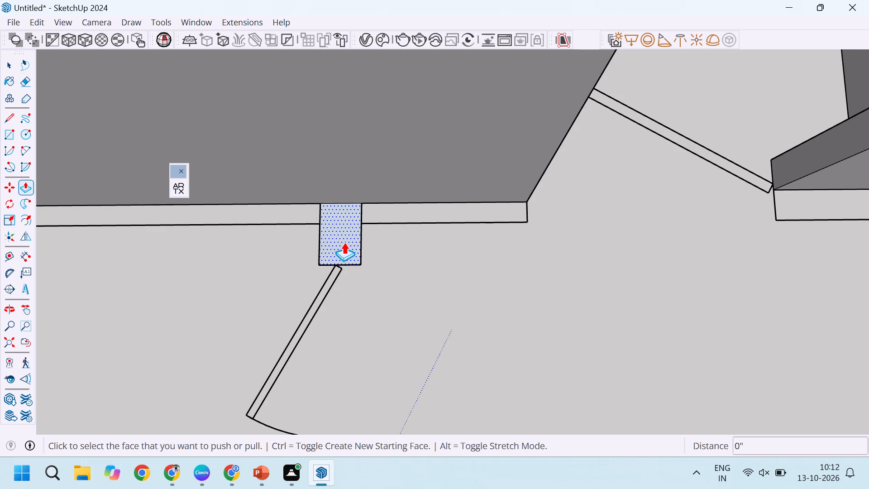
left_click(344, 242)
scroll(344, 242, "down", 12)
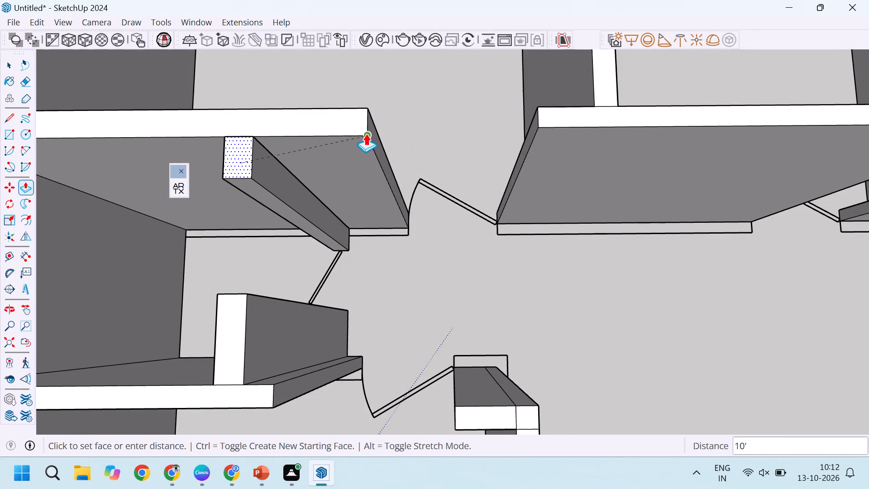
left_click(366, 134)
Push/Pull the end face of the outer wall beside the staircase 14' 6" to the building's front wall line.
scroll(319, 177, "down", 10)
scroll(387, 189, "down", 4)
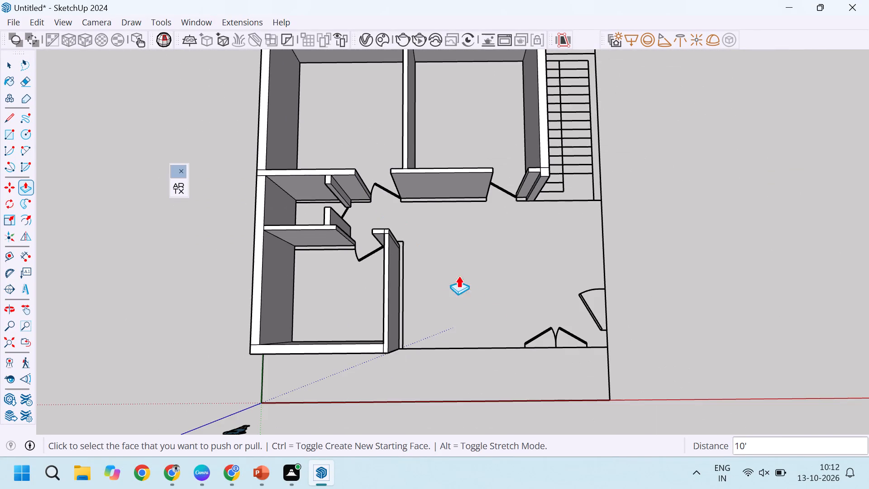
scroll(542, 360, "up", 5)
scroll(480, 301, "down", 5)
scroll(457, 153, "up", 4)
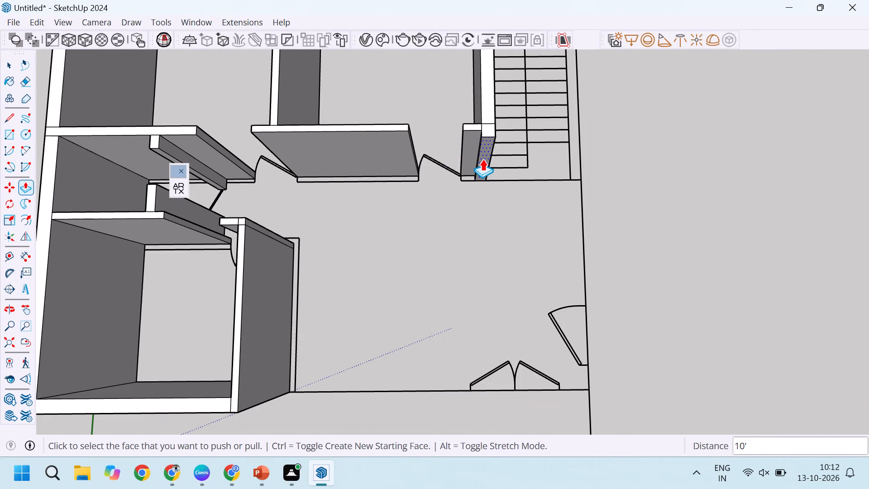
left_click(482, 159)
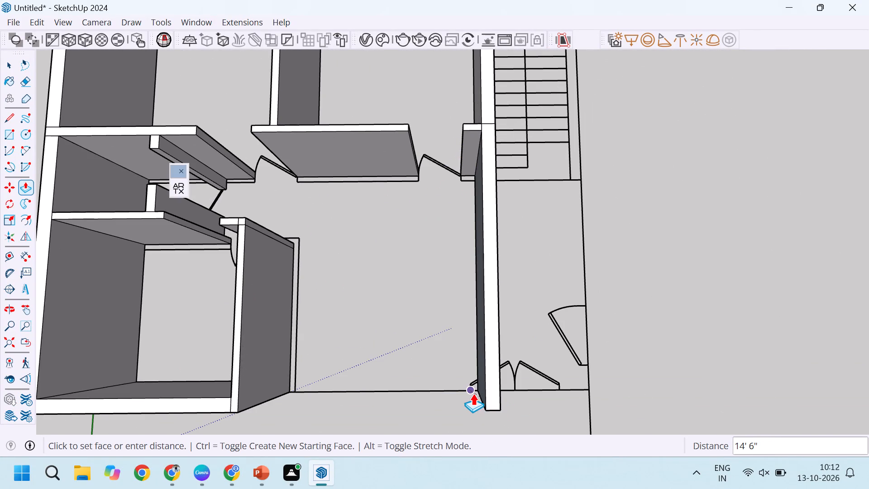
scroll(473, 393, "up", 12)
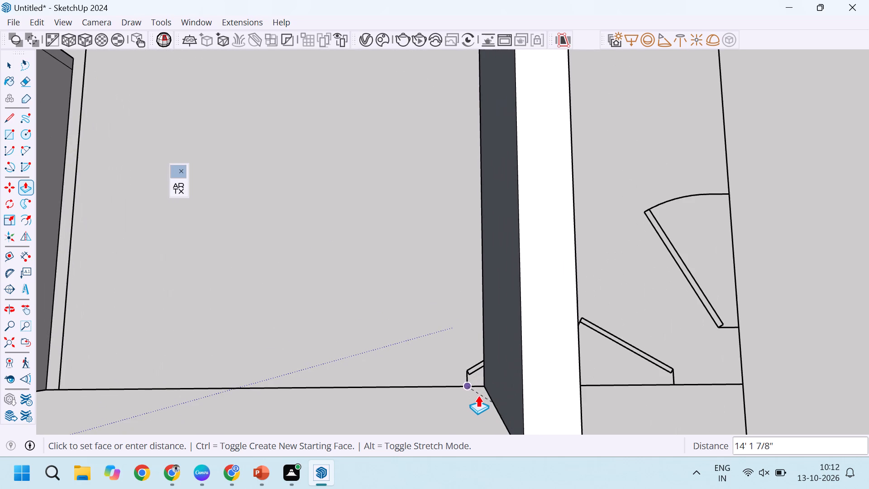
left_click(477, 389)
Push the front end face of the front room's partition back 9" to the inner face of the front wall.
scroll(434, 221, "down", 6)
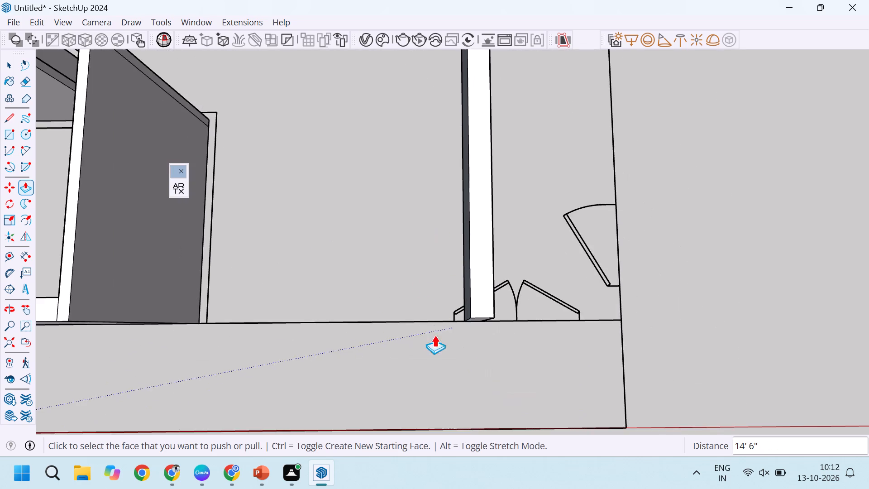
middle_click_drag(434, 335, 443, 203)
scroll(447, 241, "down", 5)
scroll(299, 283, "up", 10)
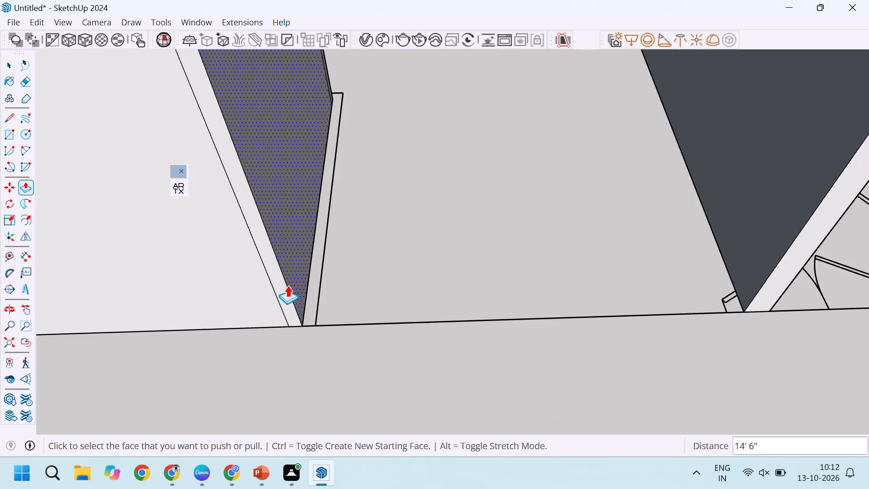
middle_click_drag(282, 288, 244, 323)
scroll(259, 317, "down", 9)
scroll(308, 284, "up", 4)
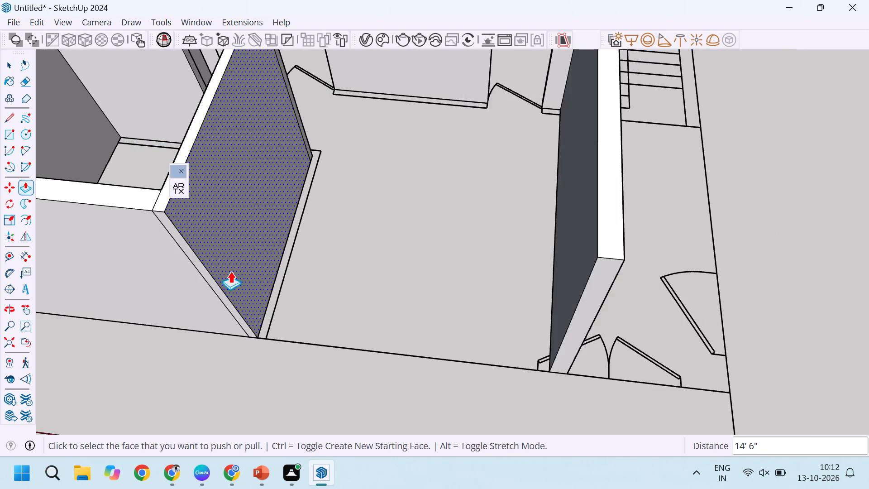
scroll(165, 225, "up", 5)
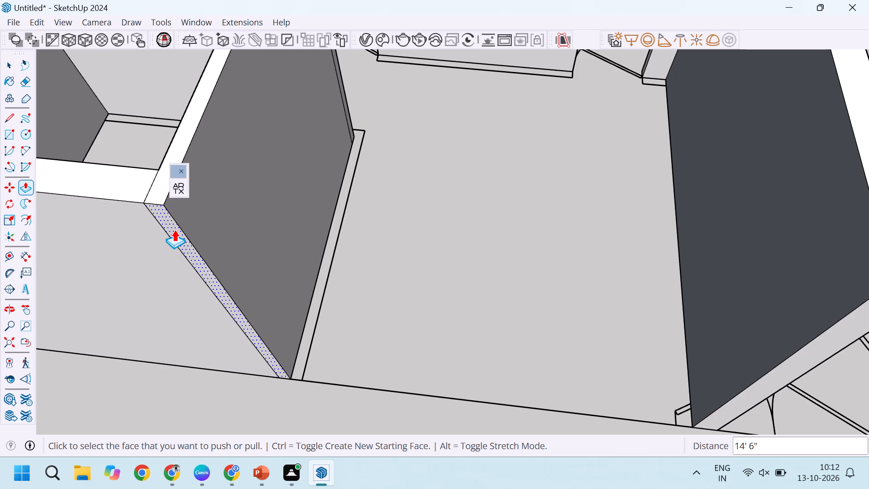
left_click(174, 230)
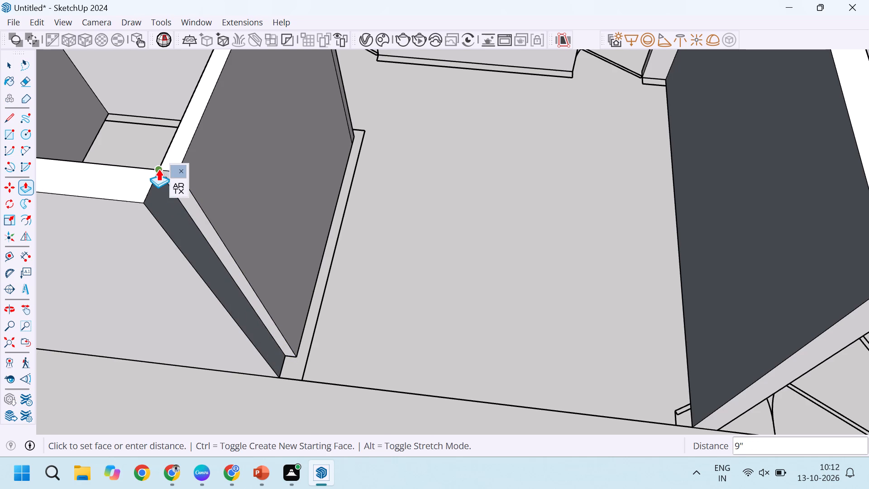
left_click(158, 167)
Push/Pull the exposed end face of the front wall 13' 1" across the living area to the staircase-side wall.
left_click(182, 226)
scroll(305, 281, "down", 6)
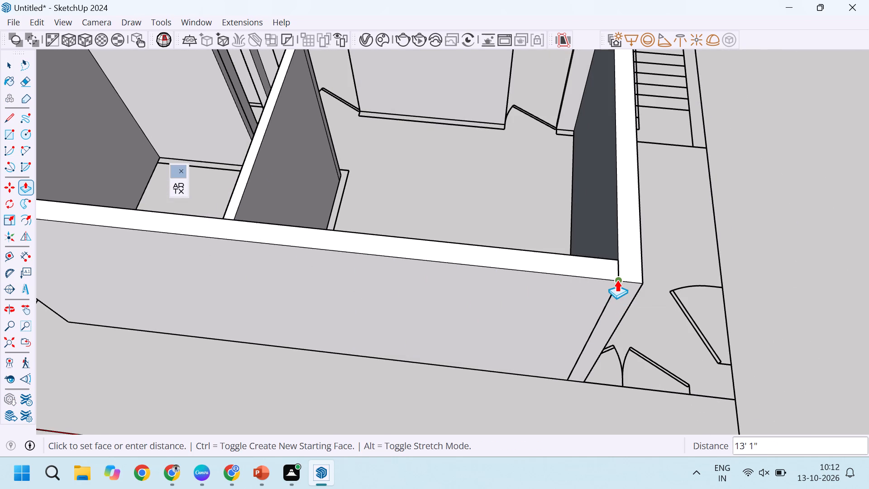
left_click(617, 280)
key("space")
Examine the extended front wall and the staircase-side wall from several angles.
scroll(413, 311, "down", 11)
middle_click_drag(558, 326, 257, 318)
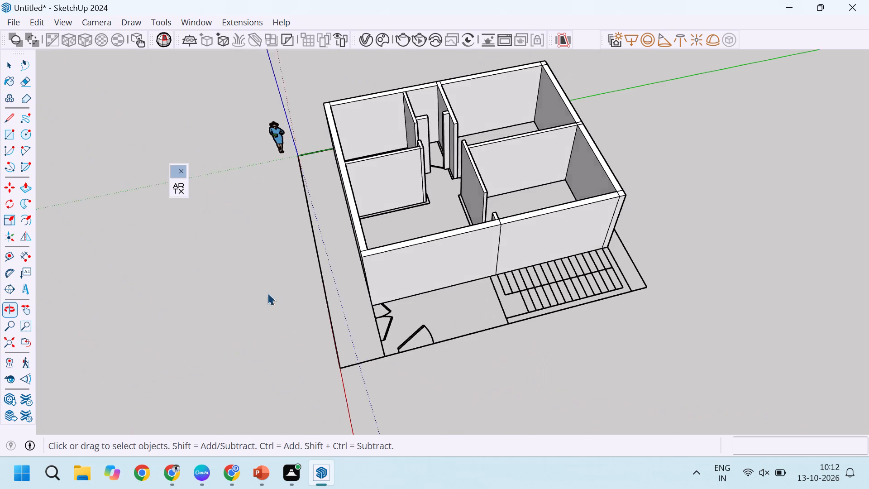
scroll(345, 173, "down", 5)
scroll(469, 218, "up", 4)
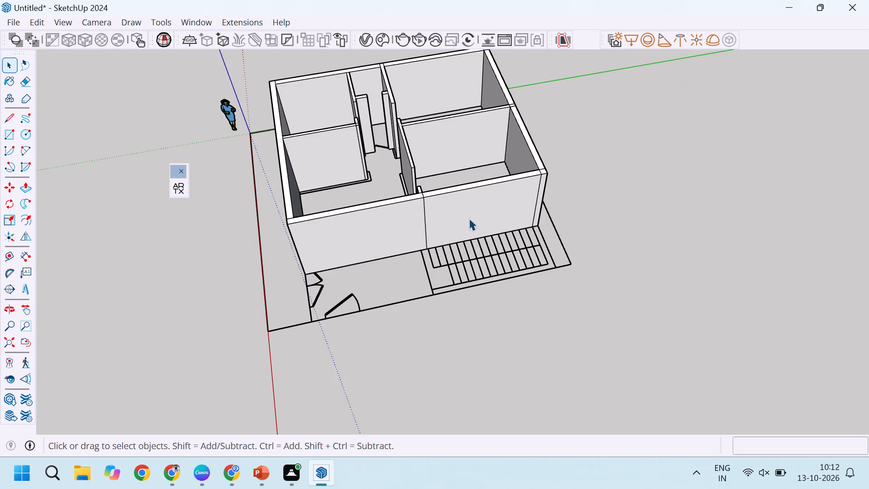
scroll(459, 195, "up", 3)
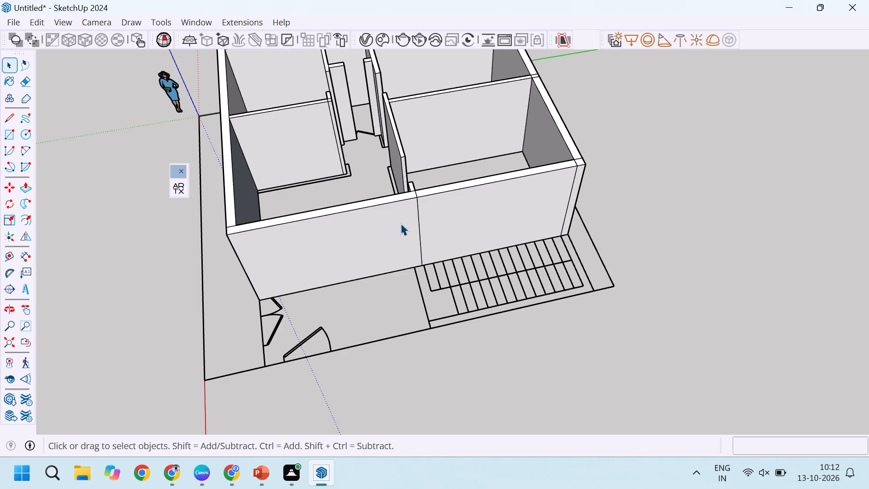
scroll(303, 231, "down", 3)
scroll(324, 224, "up", 9)
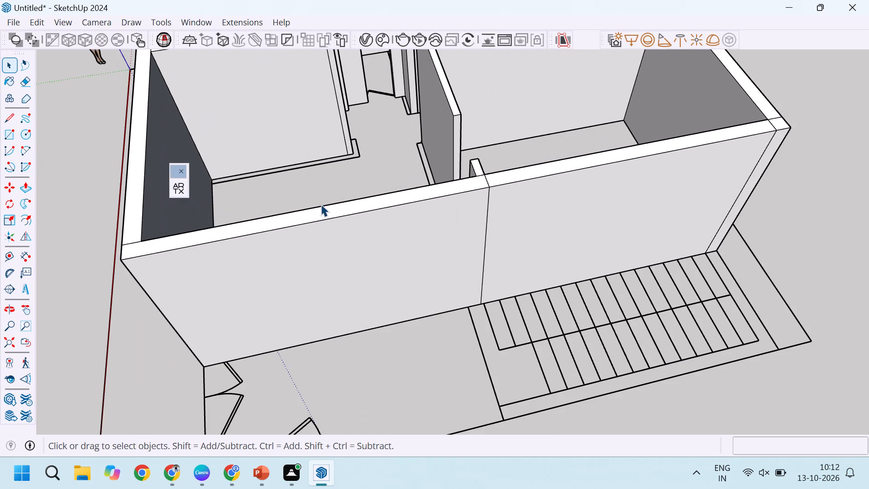
scroll(321, 204, "down", 7)
scroll(319, 202, "up", 5)
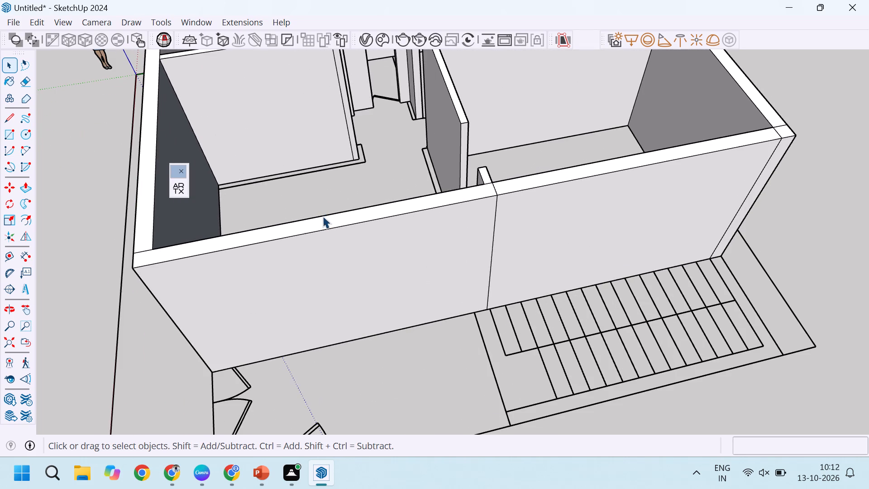
scroll(281, 238, "down", 3)
scroll(210, 231, "up", 1)
middle_click_drag(298, 241, 330, 233)
scroll(298, 242, "up", 1)
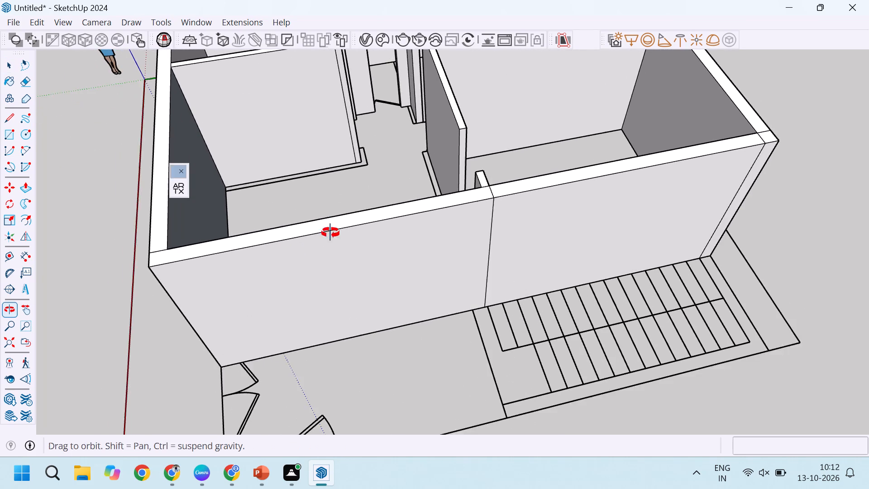
middle_click_drag(330, 233, 415, 224)
scroll(286, 260, "down", 3)
scroll(204, 265, "up", 3)
Draw a 4' by 9" rectangle on the top face of the front wall, near its staircase-side corner.
key("r")
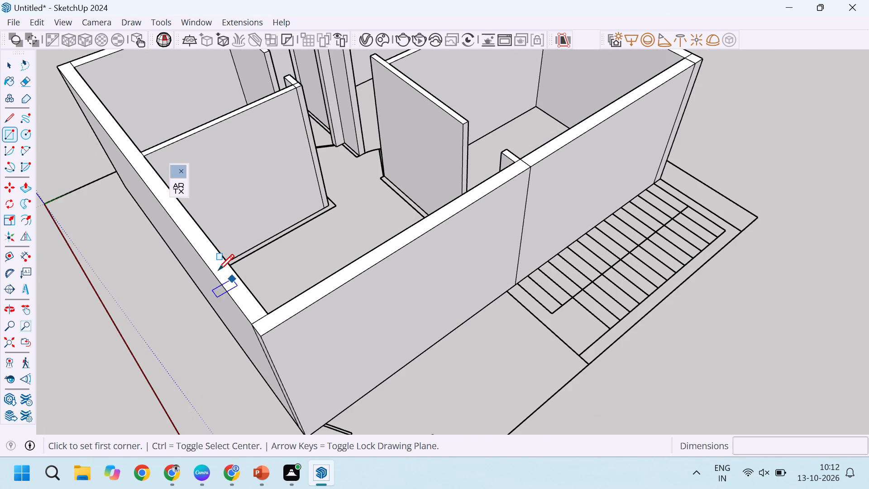
left_click(178, 221)
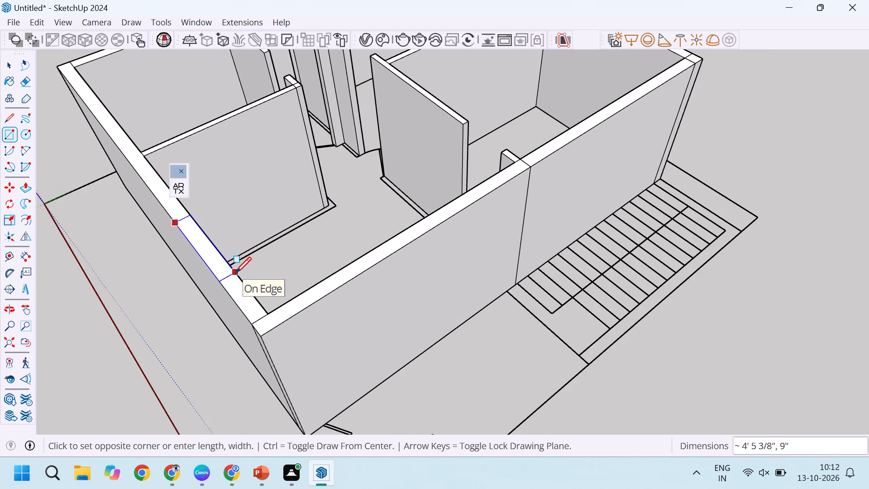
key("4")
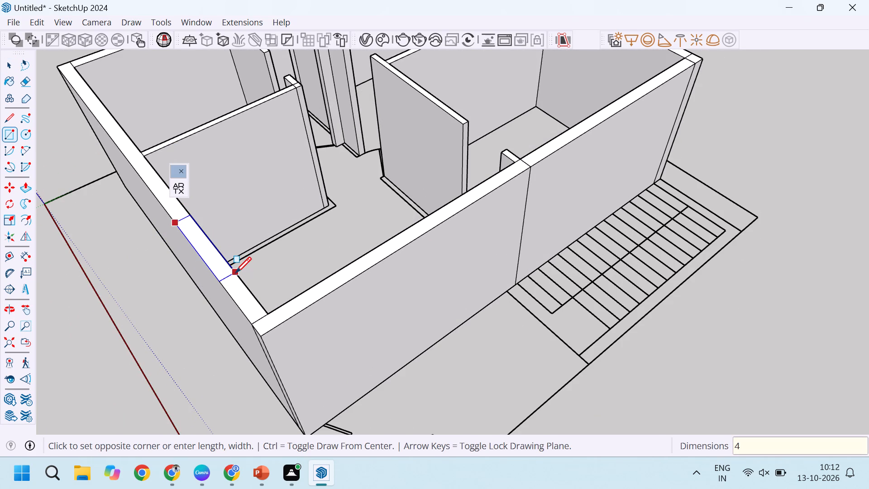
type("',9")
key("Return")
Push the 4' by 9" rectangle down 10' to cut a full-height opening through the front wall.
key("p")
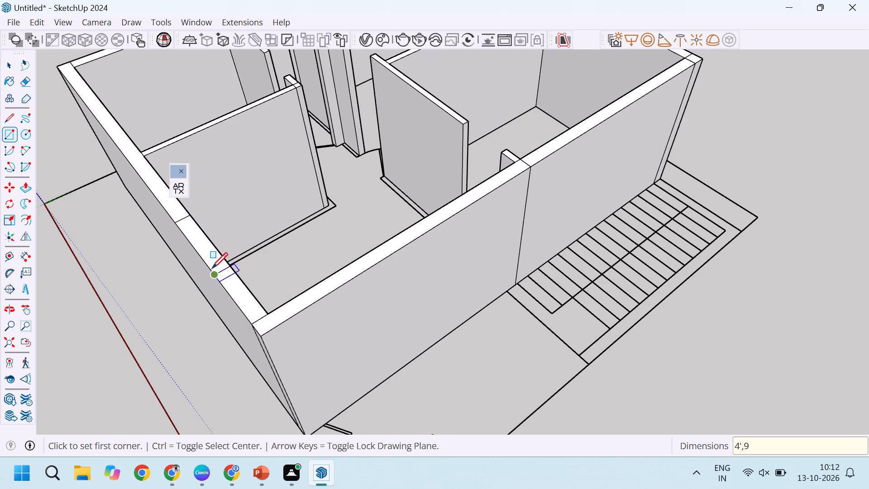
left_click(209, 248)
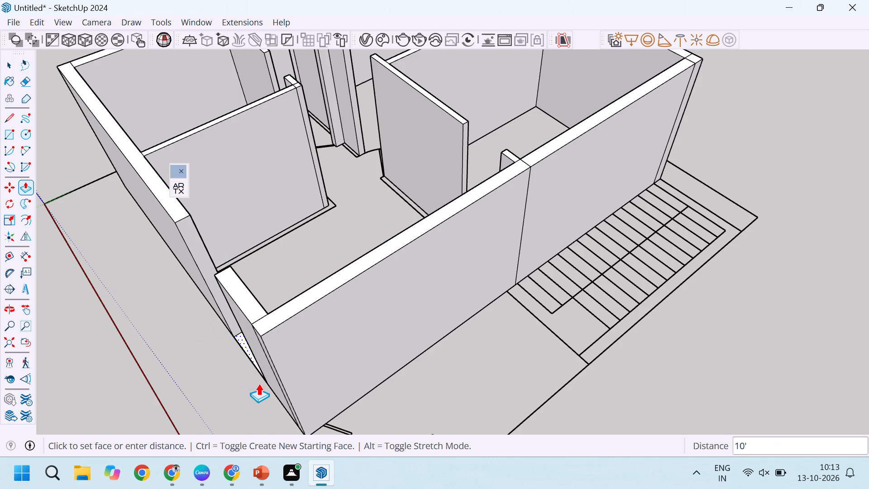
left_click(258, 385)
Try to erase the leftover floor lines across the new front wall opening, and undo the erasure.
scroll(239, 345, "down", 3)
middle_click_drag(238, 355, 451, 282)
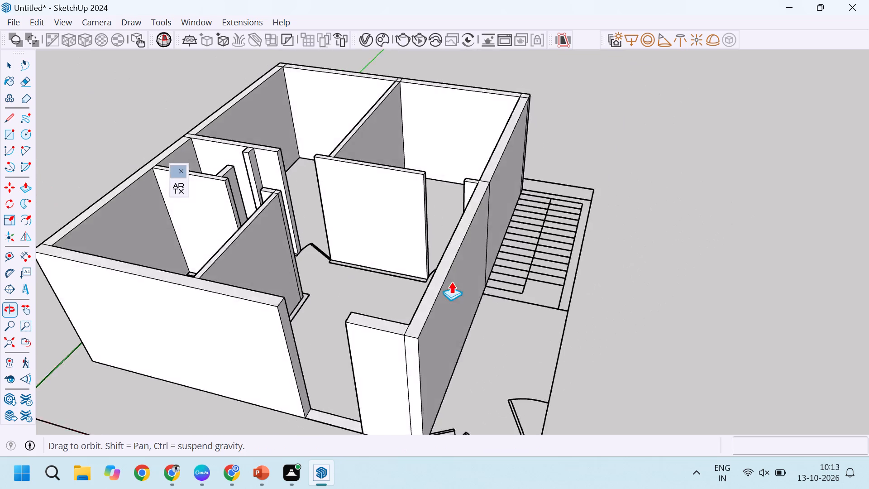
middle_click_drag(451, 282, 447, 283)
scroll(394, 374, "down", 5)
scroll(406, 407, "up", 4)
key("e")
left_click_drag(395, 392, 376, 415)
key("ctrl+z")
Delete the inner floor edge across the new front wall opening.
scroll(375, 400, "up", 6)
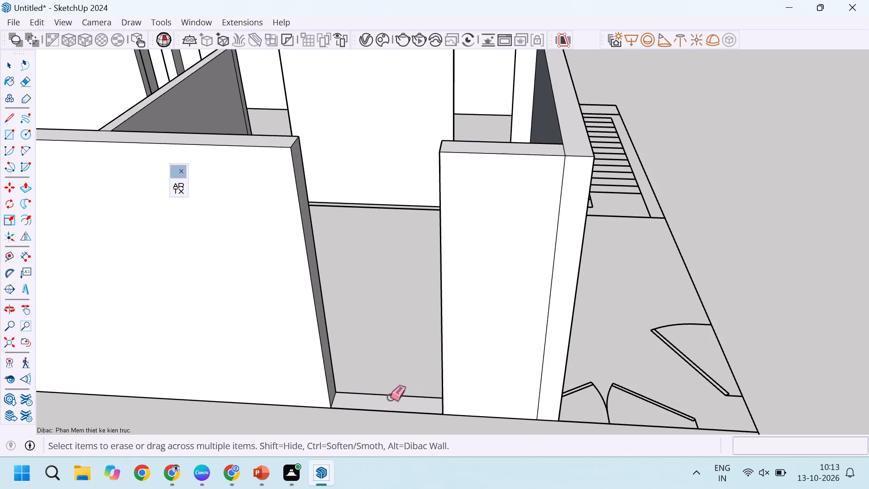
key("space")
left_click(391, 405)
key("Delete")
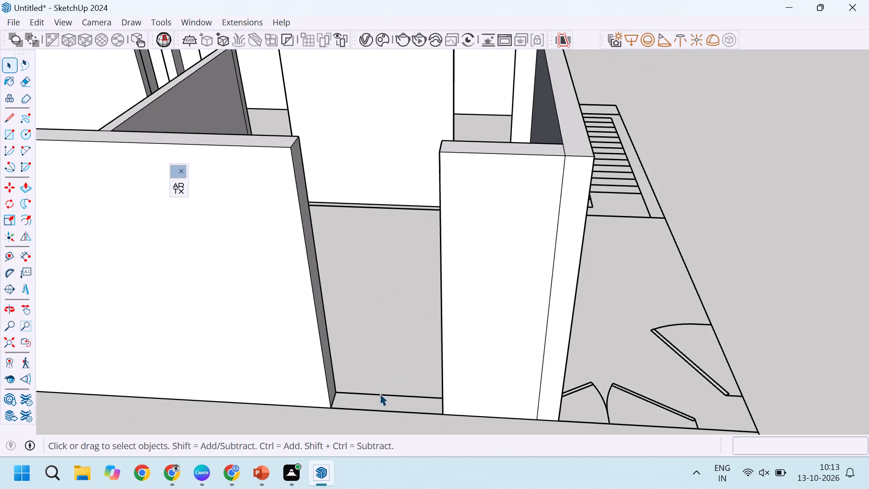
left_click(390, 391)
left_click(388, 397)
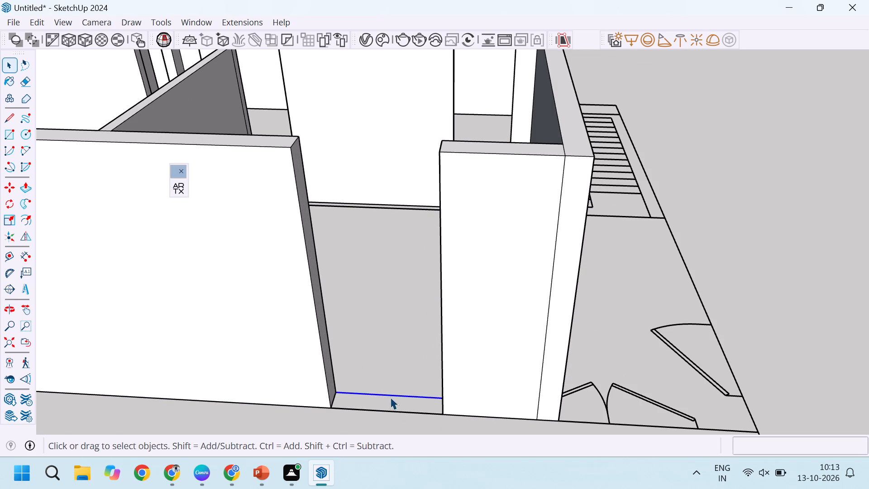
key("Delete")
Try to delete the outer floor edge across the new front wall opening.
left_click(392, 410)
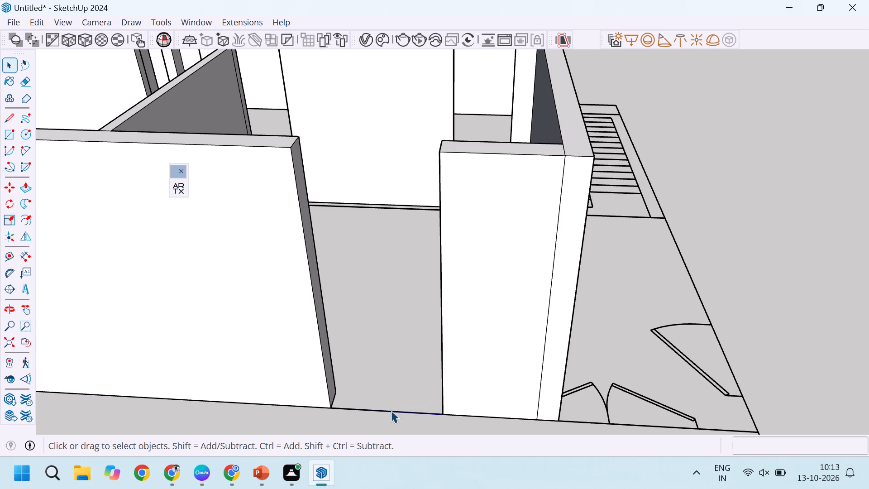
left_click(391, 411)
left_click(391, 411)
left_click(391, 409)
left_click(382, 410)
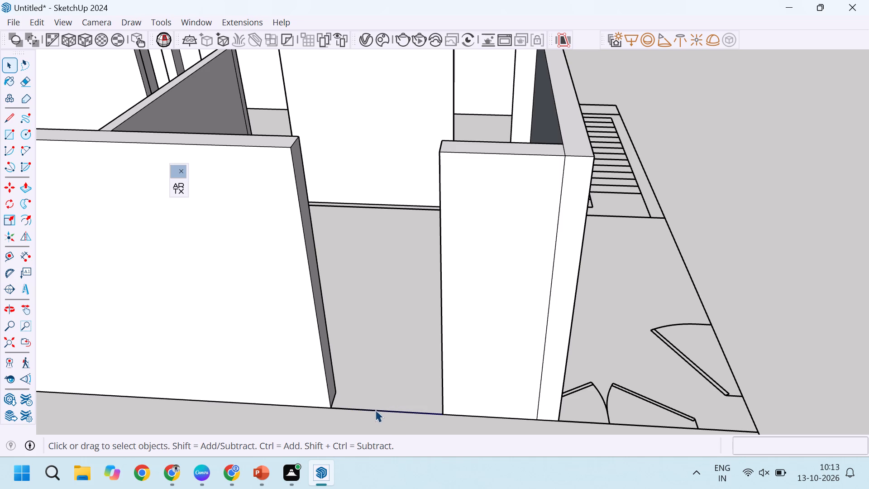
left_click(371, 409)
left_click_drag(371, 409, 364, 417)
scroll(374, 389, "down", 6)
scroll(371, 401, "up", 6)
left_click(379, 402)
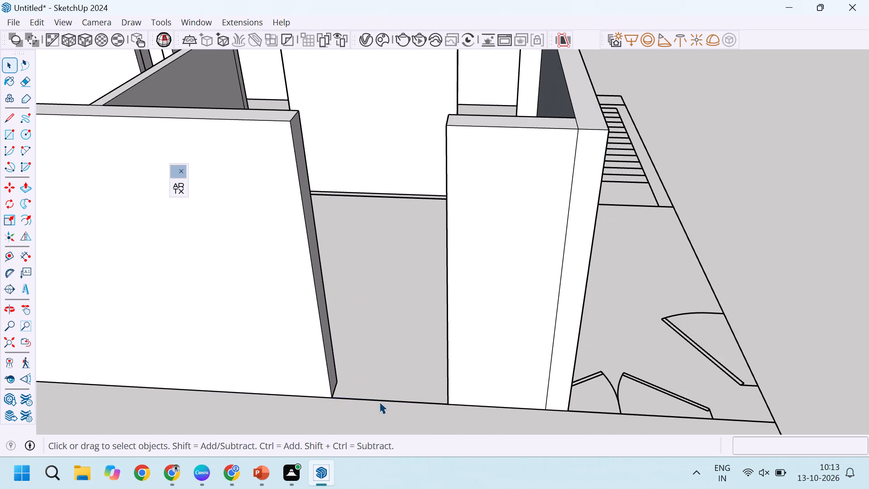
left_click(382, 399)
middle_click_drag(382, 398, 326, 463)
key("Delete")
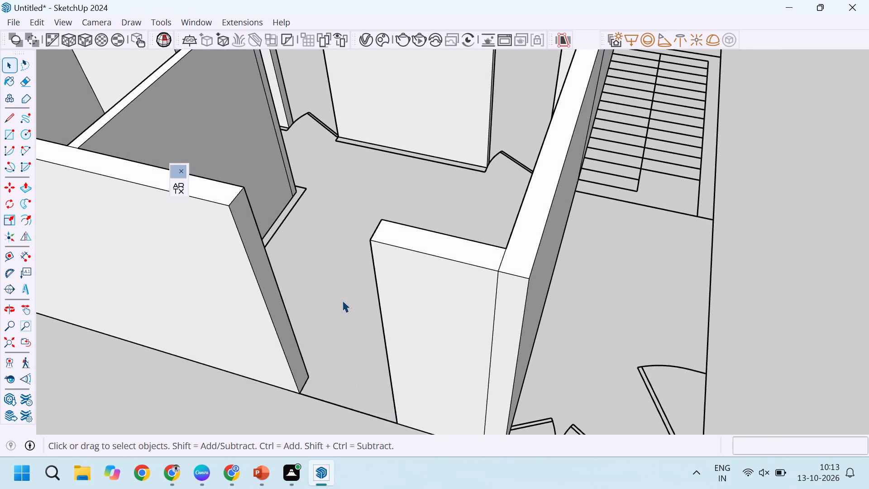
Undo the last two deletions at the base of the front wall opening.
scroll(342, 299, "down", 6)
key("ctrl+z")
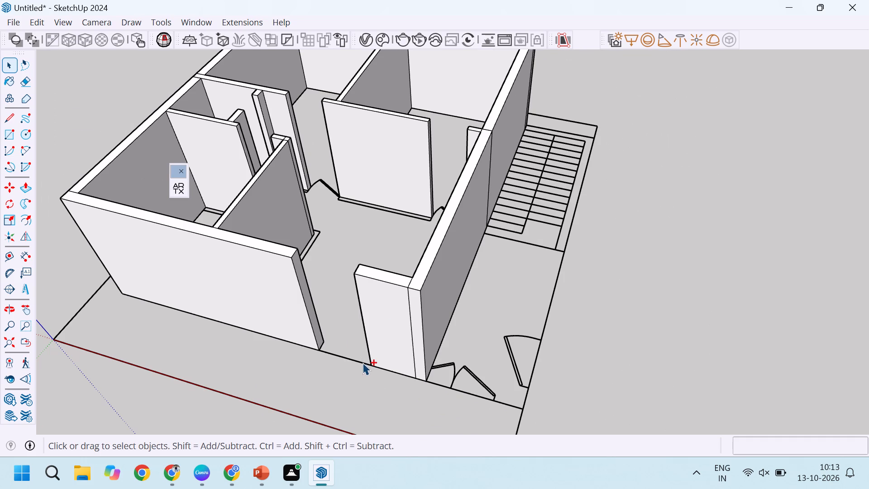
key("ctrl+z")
Examine the modelled walls and the front wall opening from an overall view.
scroll(346, 346, "up", 5)
scroll(361, 349, "down", 6)
scroll(448, 330, "down", 5)
middle_click_drag(457, 328, 391, 317)
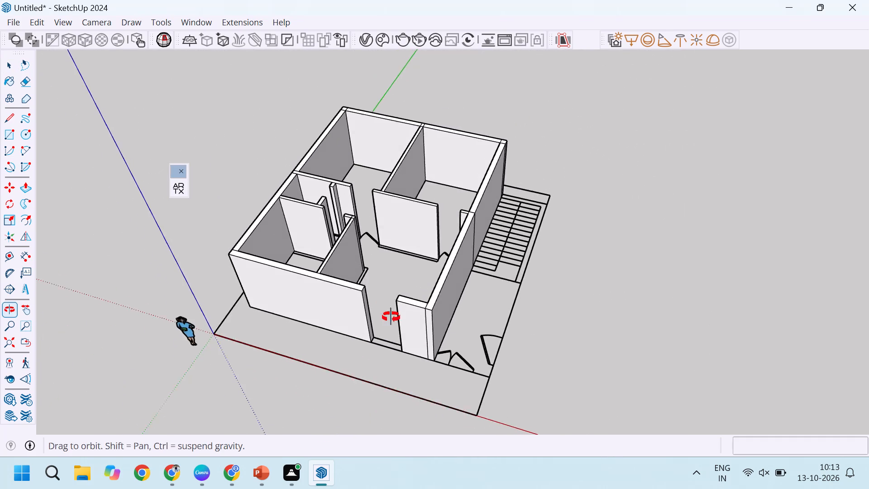
middle_click_drag(391, 317, 376, 309)
scroll(439, 256, "up", 7)
scroll(392, 321, "down", 7)
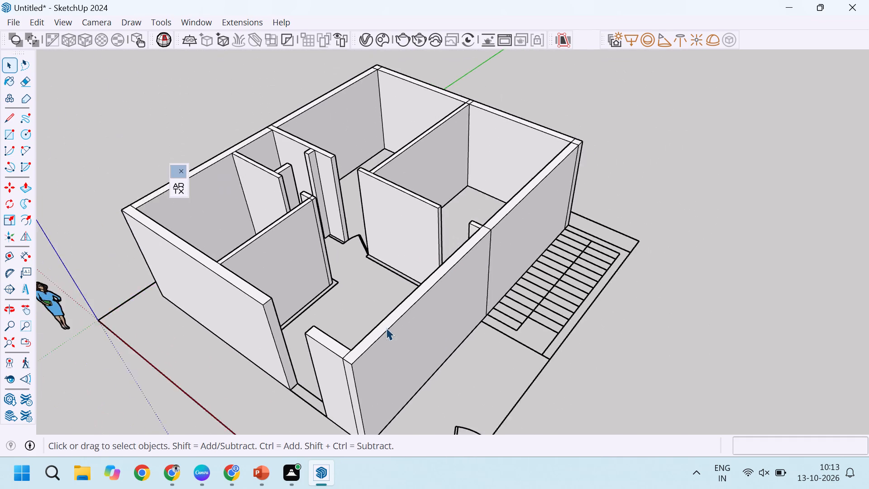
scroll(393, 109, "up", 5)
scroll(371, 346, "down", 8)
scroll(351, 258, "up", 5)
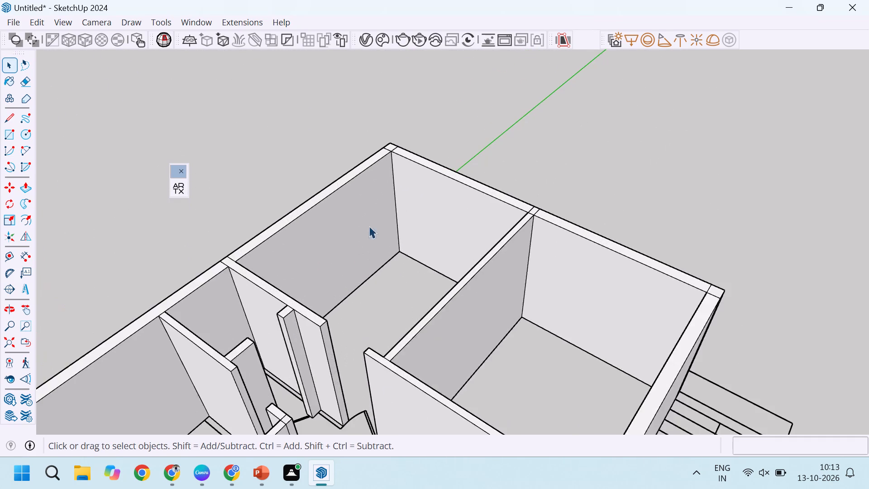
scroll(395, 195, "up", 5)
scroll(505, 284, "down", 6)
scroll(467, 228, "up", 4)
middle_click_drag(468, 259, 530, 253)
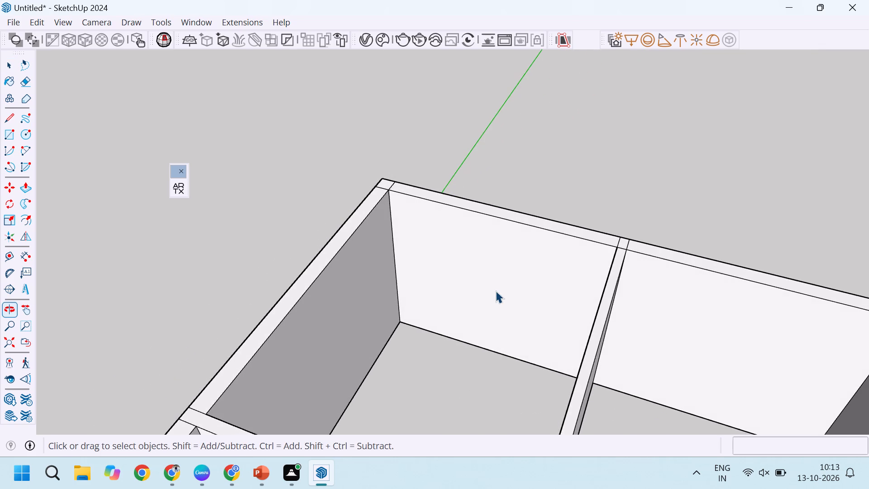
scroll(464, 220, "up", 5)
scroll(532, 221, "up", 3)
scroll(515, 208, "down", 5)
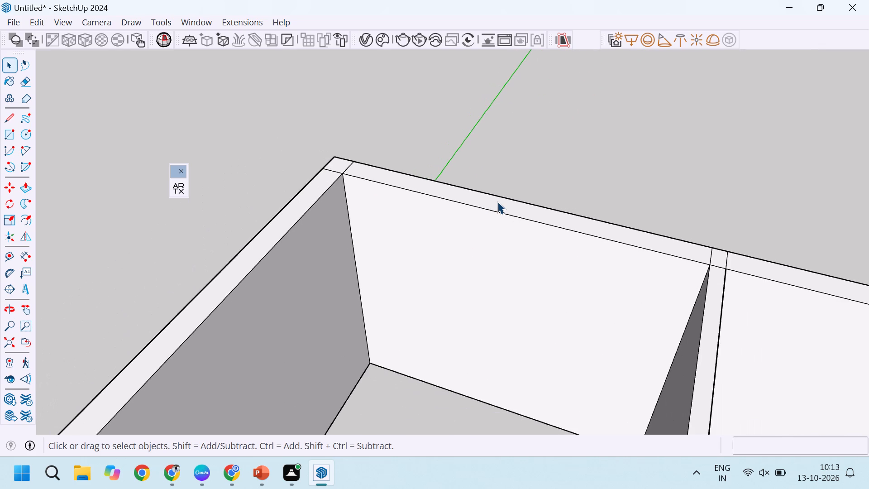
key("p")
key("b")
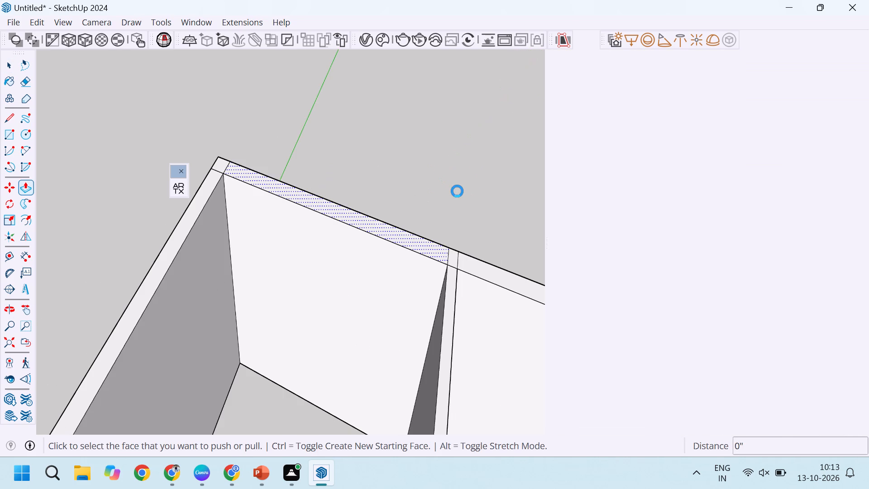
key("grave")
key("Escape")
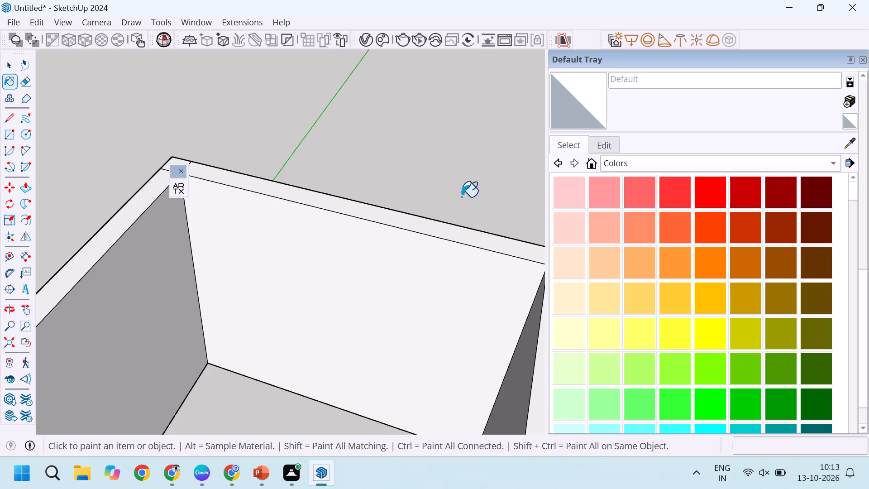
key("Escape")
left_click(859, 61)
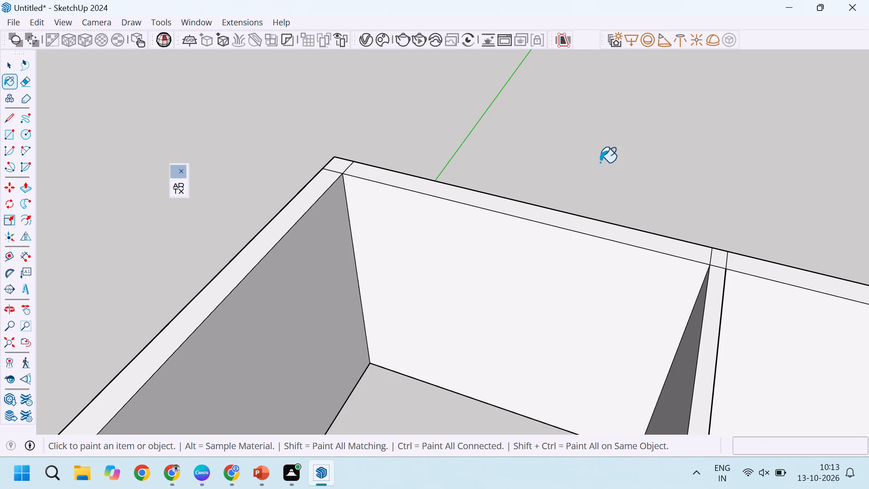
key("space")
Draw a 4' by 9" rectangle on top of the rear wall, between its outer corner and the dividing partition.
scroll(409, 144, "down", 11)
scroll(491, 193, "up", 5)
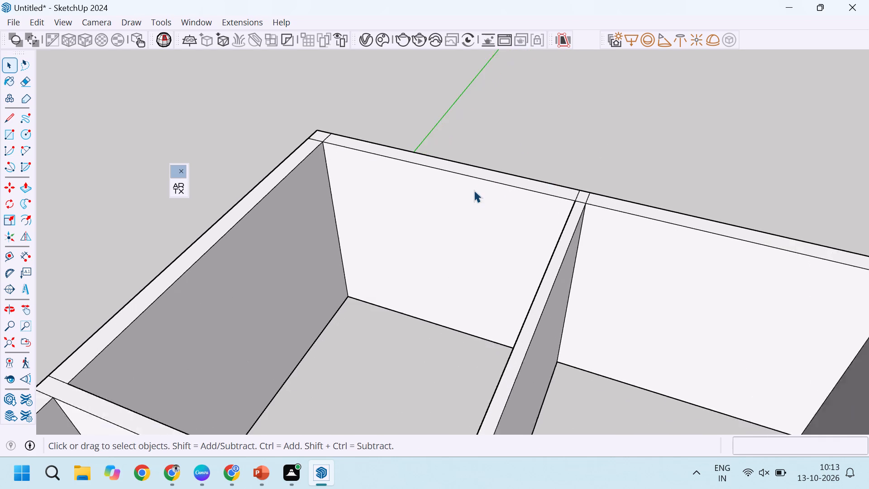
middle_click_drag(424, 162, 458, 184)
scroll(415, 155, "up", 4)
key("e")
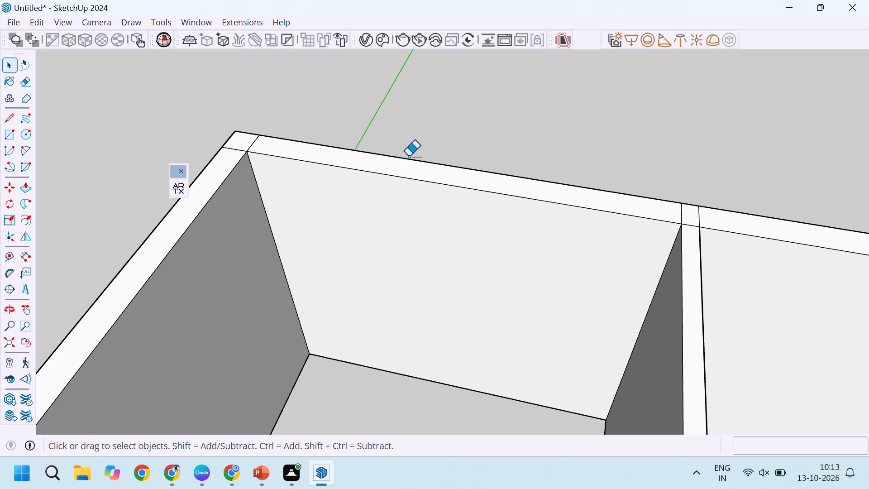
key("r")
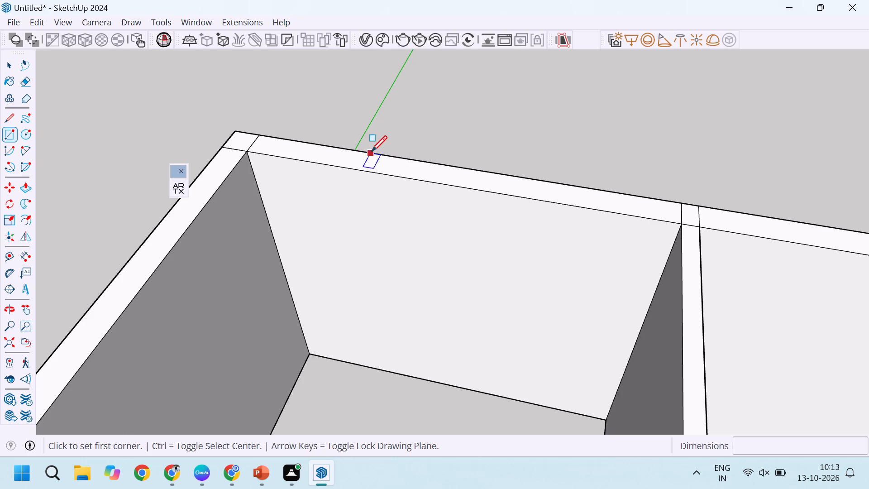
scroll(399, 160, "down", 9)
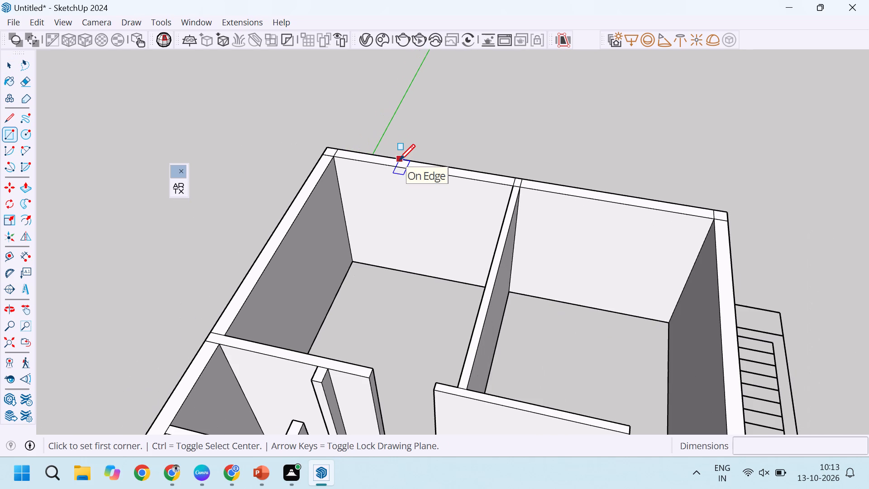
left_click(395, 158)
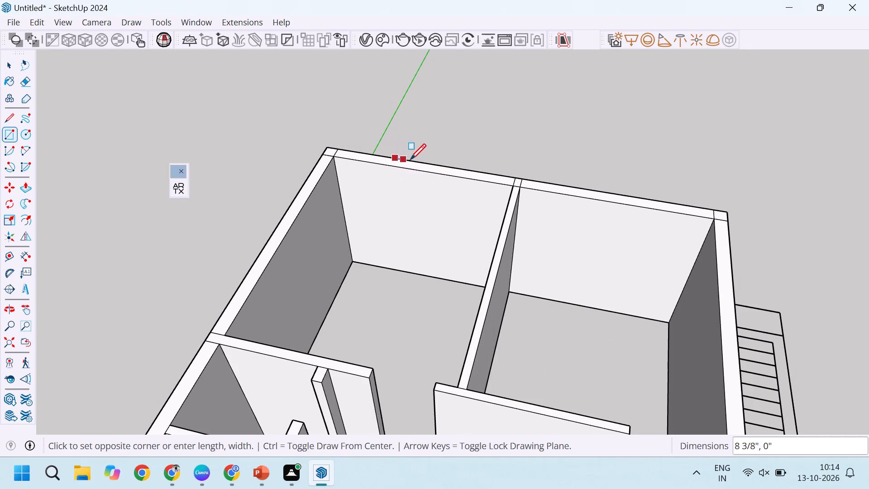
scroll(420, 167, "up", 8)
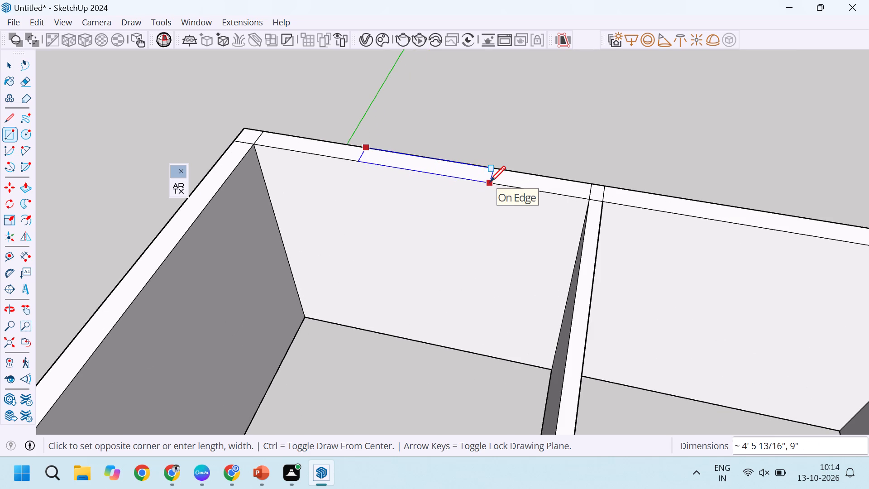
type("4',9")
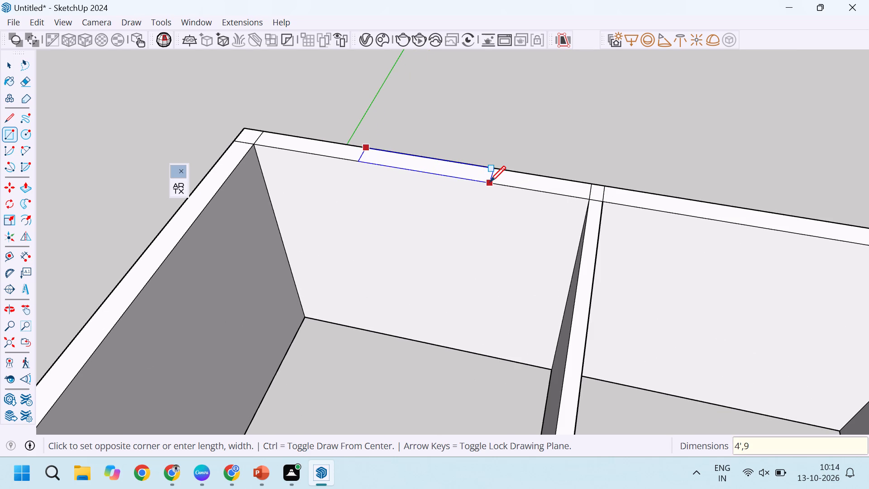
key("Return")
key("9")
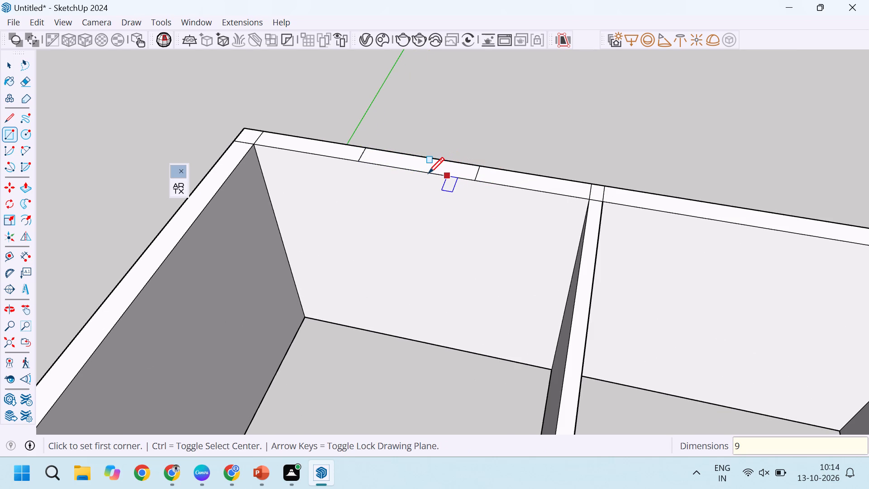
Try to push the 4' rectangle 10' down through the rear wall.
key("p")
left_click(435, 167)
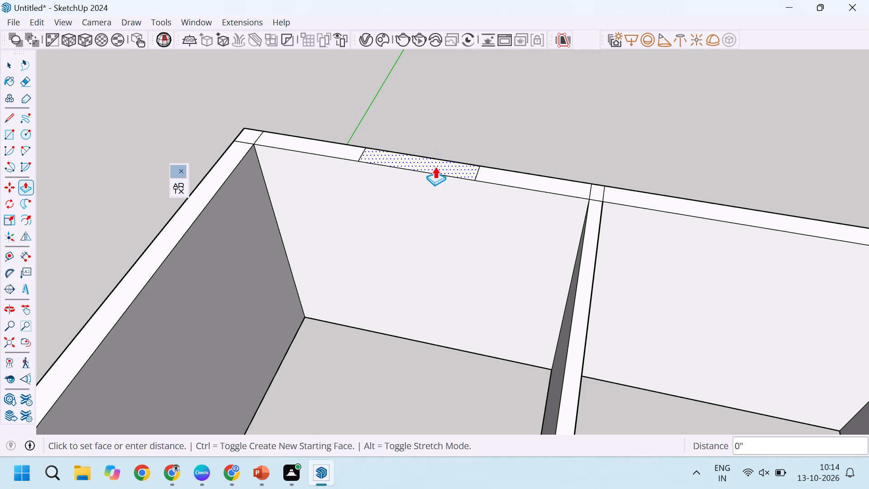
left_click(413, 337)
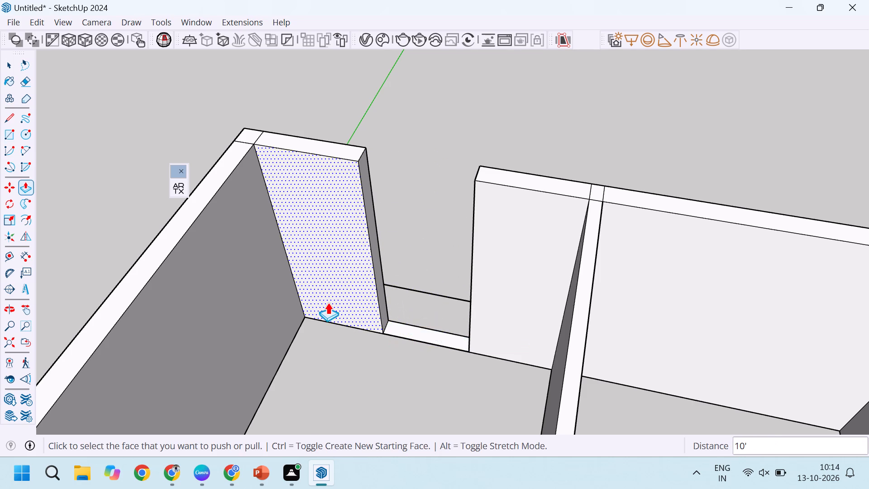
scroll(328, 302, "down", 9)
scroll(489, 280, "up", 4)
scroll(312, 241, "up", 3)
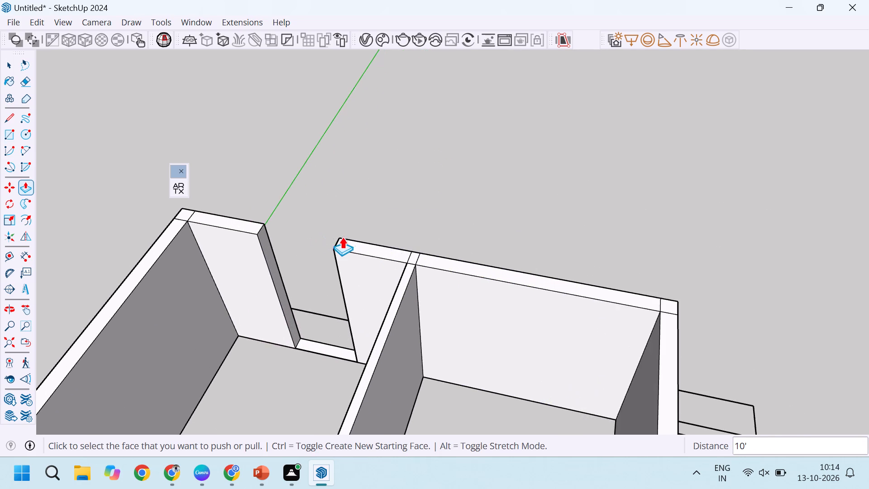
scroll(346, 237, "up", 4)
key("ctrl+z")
Copy the 4' by 9" rectangle along the rear wall's top, past the partition, onto the adjoining rear room's section.
scroll(277, 217, "up", 3)
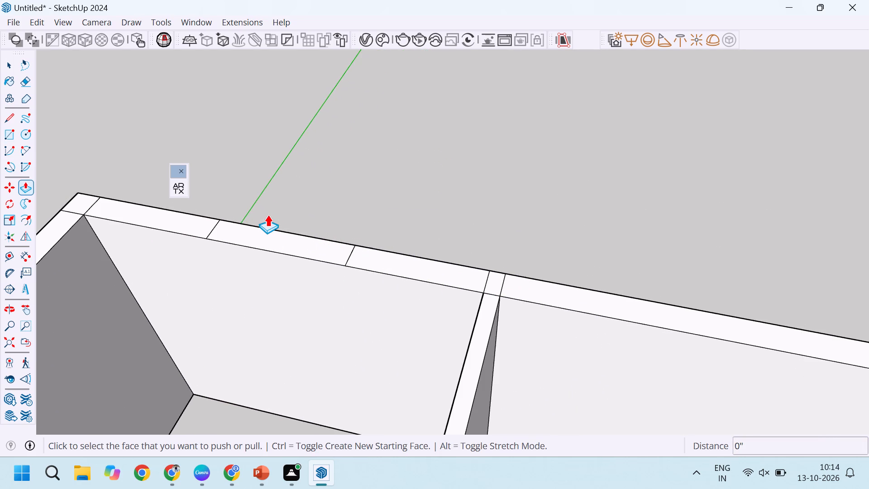
key("space")
left_click_drag(197, 198, 374, 278)
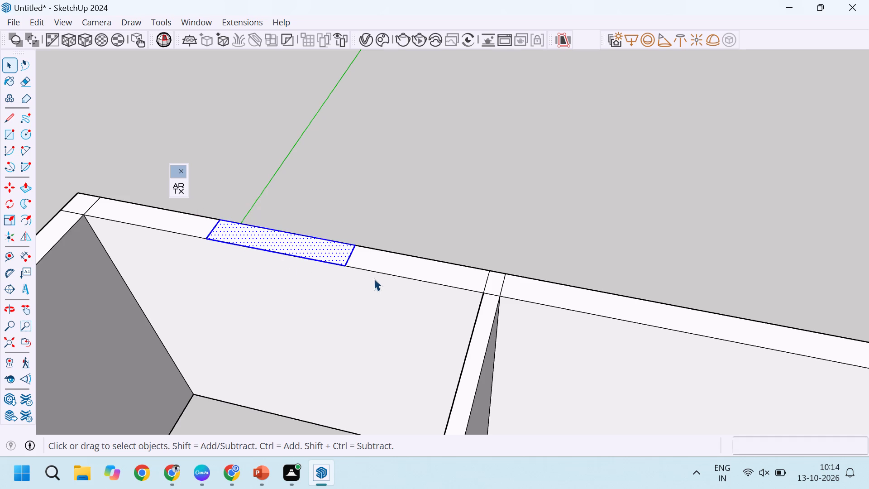
key("m")
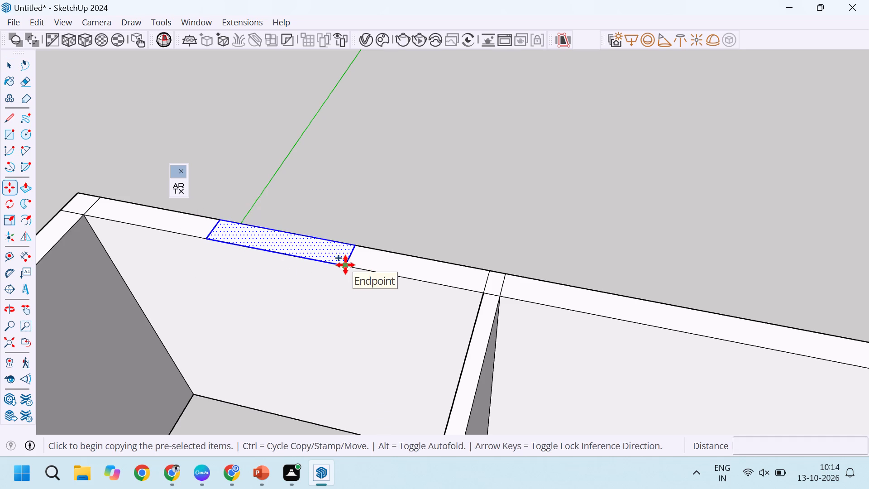
left_click(345, 265)
scroll(630, 325, "down", 11)
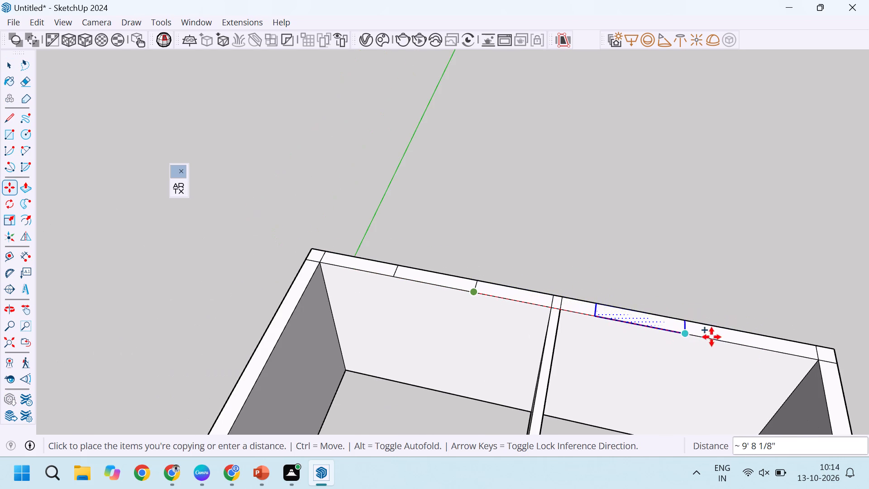
left_click(736, 346)
scroll(633, 321, "down", 5)
key("space")
scroll(547, 311, "up", 4)
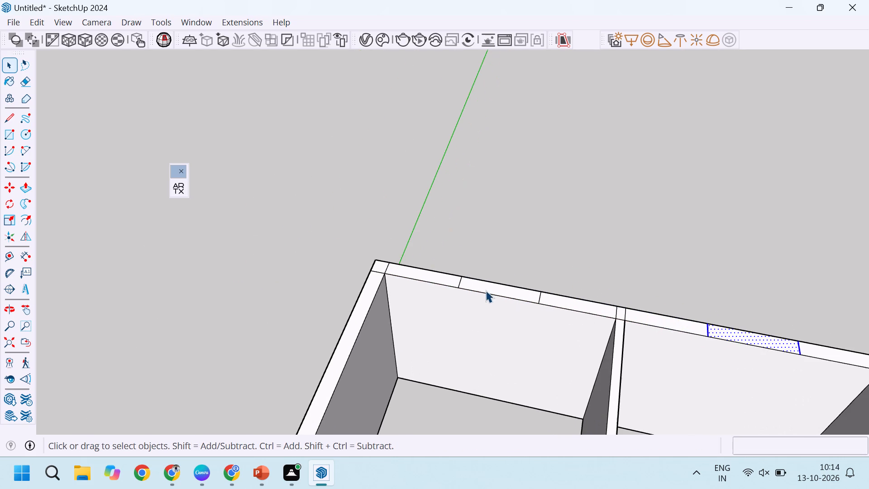
Push the copied rectangle down 10' to cut an opening in the adjoining rear room's outer wall.
key("p")
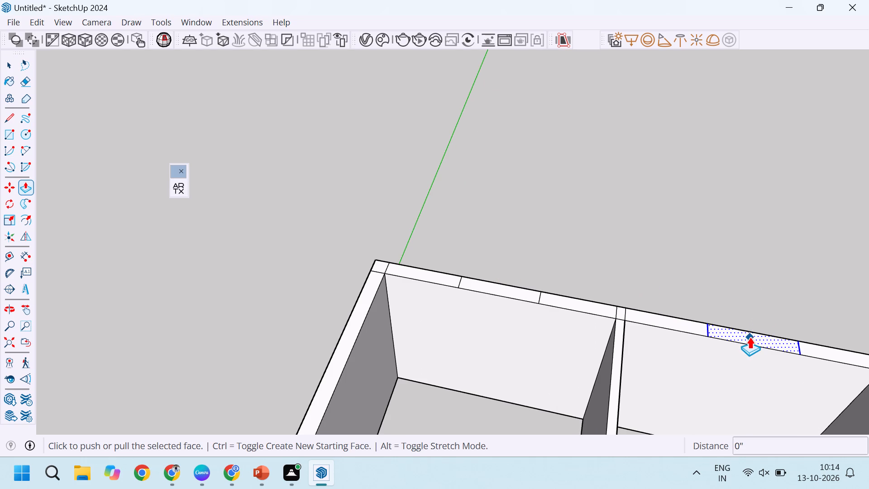
left_click(750, 336)
scroll(717, 411, "down", 6)
scroll(666, 328, "down", 6)
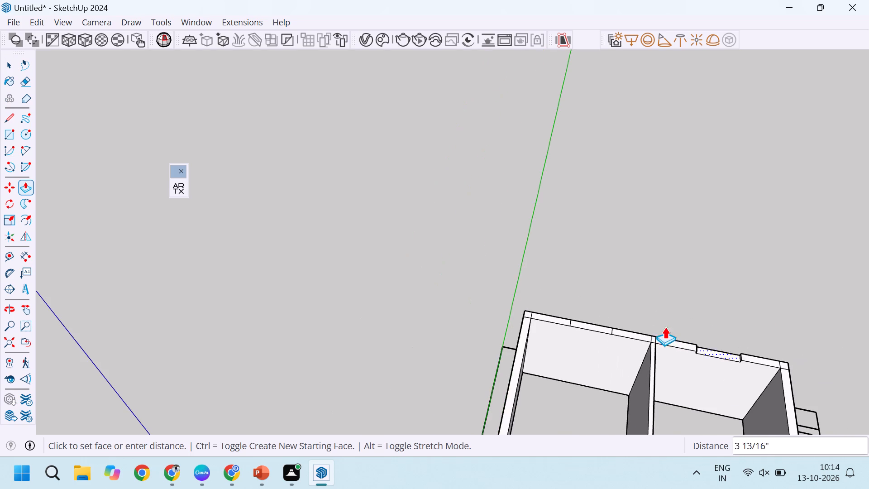
scroll(698, 404, "up", 5)
left_click(677, 412)
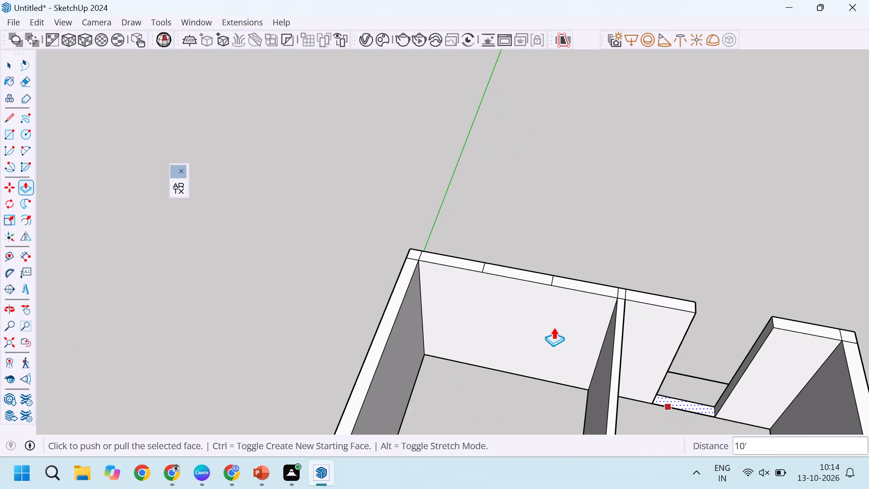
Push the original 4' rectangle on the rear wall down 10' to cut the first rear room's opening.
scroll(499, 271, "up", 12)
key("space")
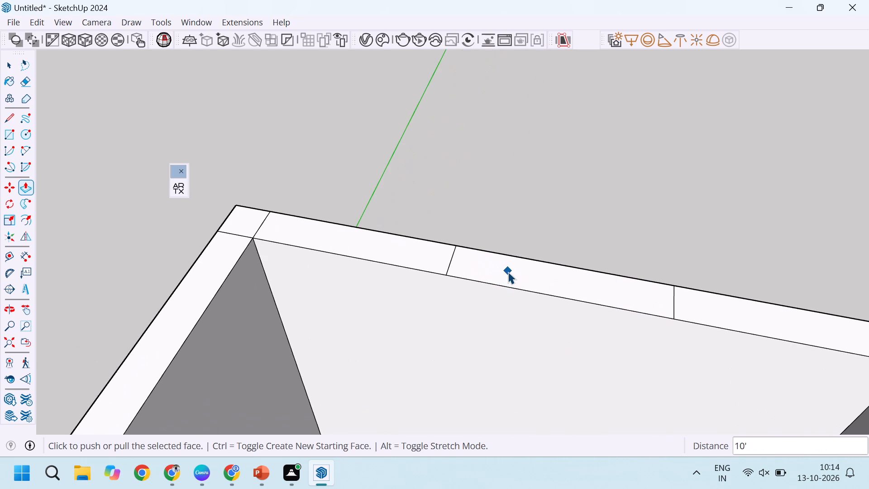
key("p")
key("space")
key("space")
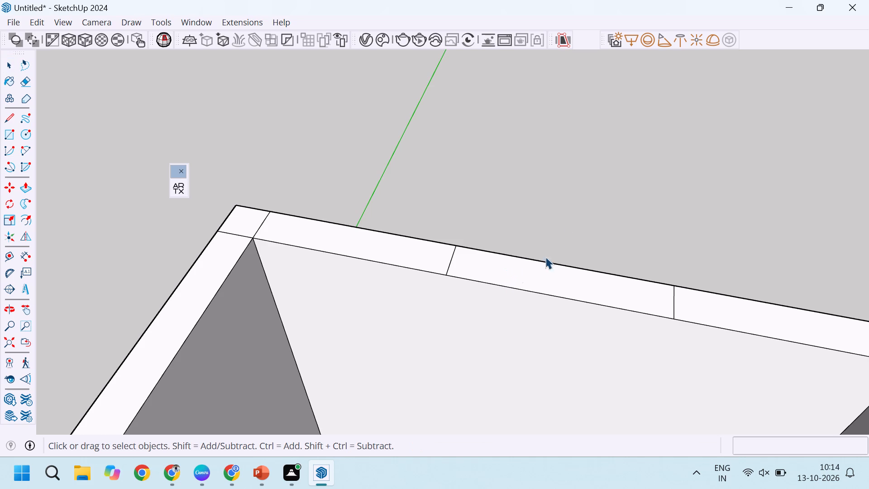
left_click(574, 206)
key("p")
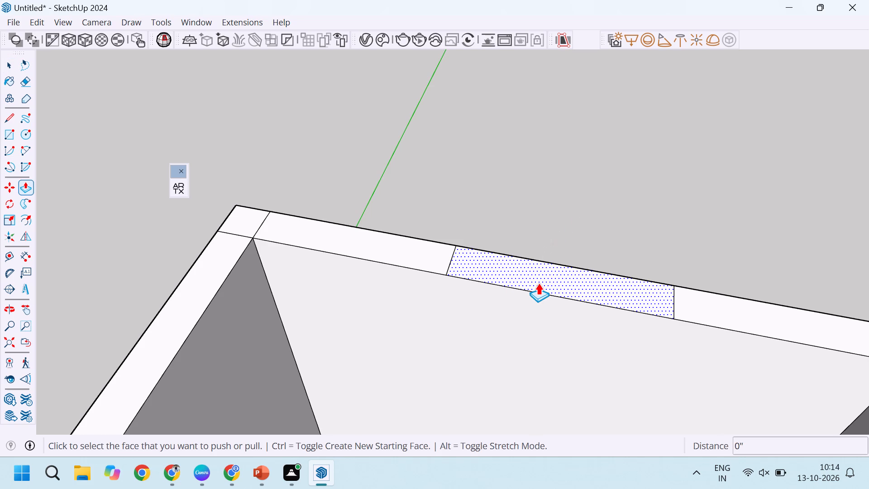
double_click(538, 283)
Draw a 3' by 9" rectangle on top of the front wall, at the corner room nearest the origin.
scroll(525, 269, "down", 20)
scroll(525, 269, "down", 1)
scroll(490, 288, "down", 4)
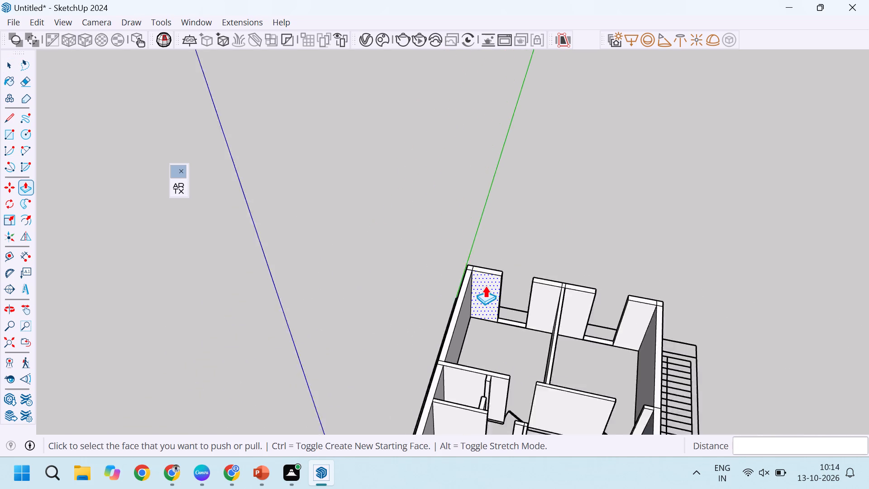
scroll(485, 286, "down", 7)
middle_click_drag(585, 335, 498, 329)
scroll(522, 331, "up", 5)
scroll(462, 224, "down", 6)
scroll(355, 364, "up", 4)
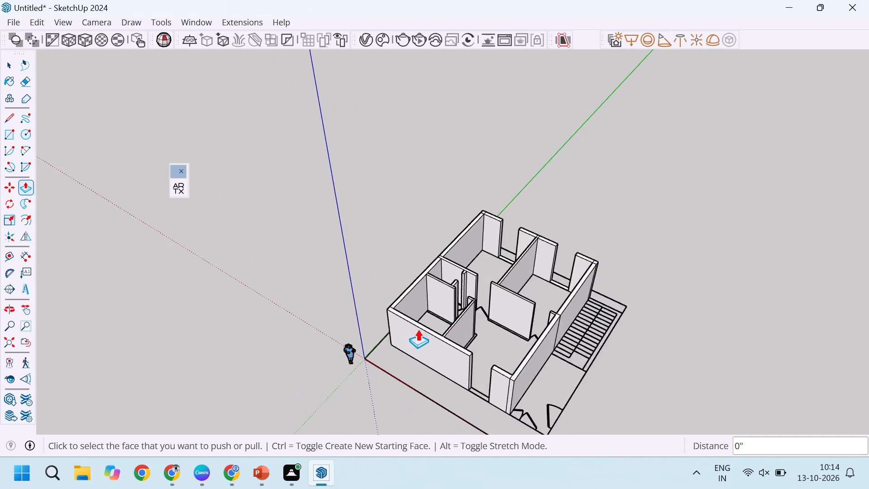
scroll(418, 329, "up", 10)
scroll(447, 285, "down", 10)
scroll(430, 310, "up", 8)
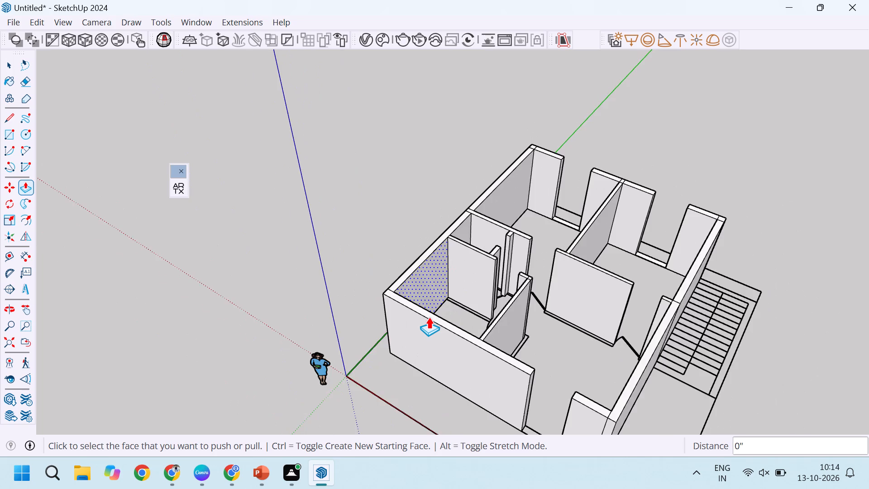
scroll(429, 317, "up", 8)
key("space")
scroll(428, 319, "up", 3)
key("r")
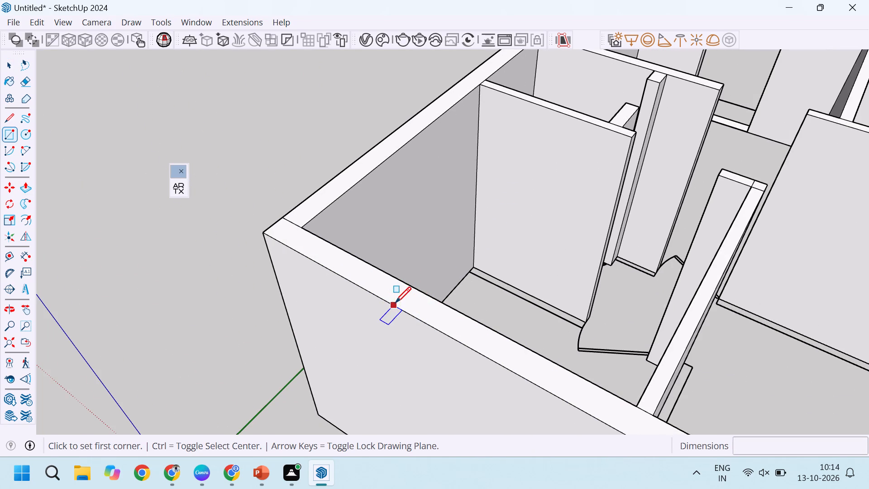
left_click(394, 305)
scroll(485, 338, "down", 4)
scroll(511, 358, "up", 4)
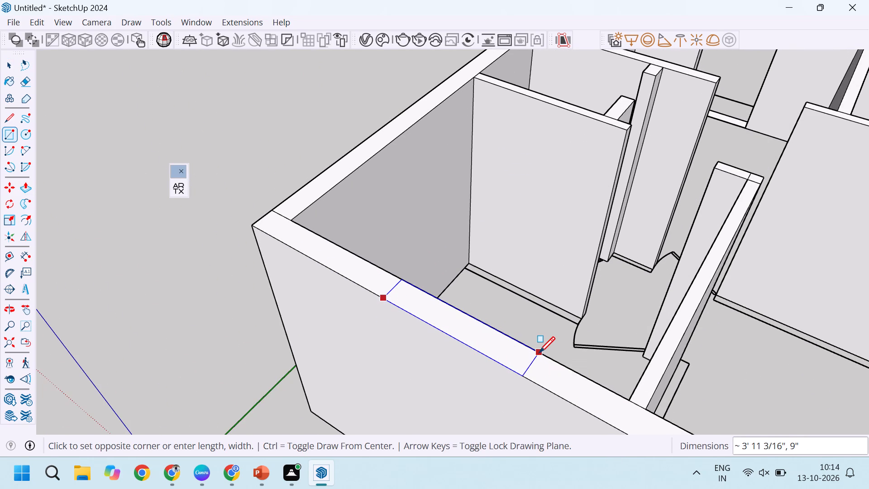
type("3',9")
key("Return")
Push the 3' by 9" rectangle on the front wall down 10' to cut the corner room's opening.
scroll(329, 296, "down", 6)
scroll(370, 307, "up", 3)
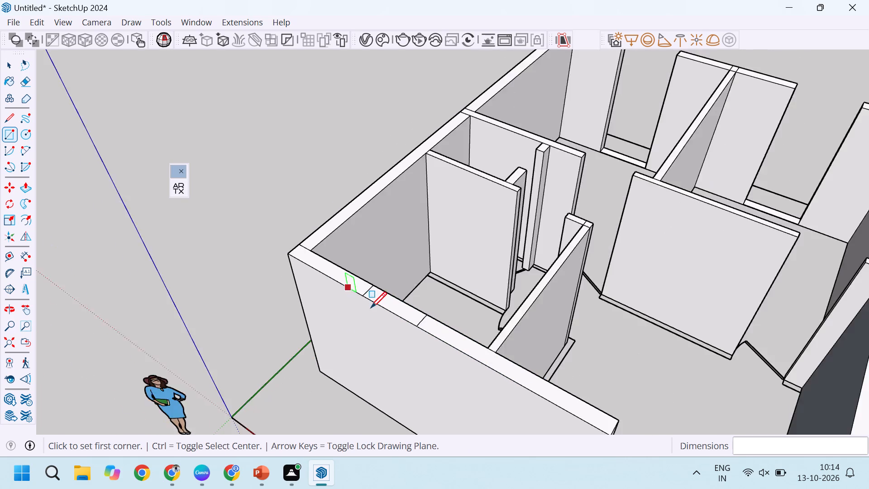
scroll(371, 307, "up", 2)
key("p")
left_click(417, 305)
scroll(417, 305, "down", 10)
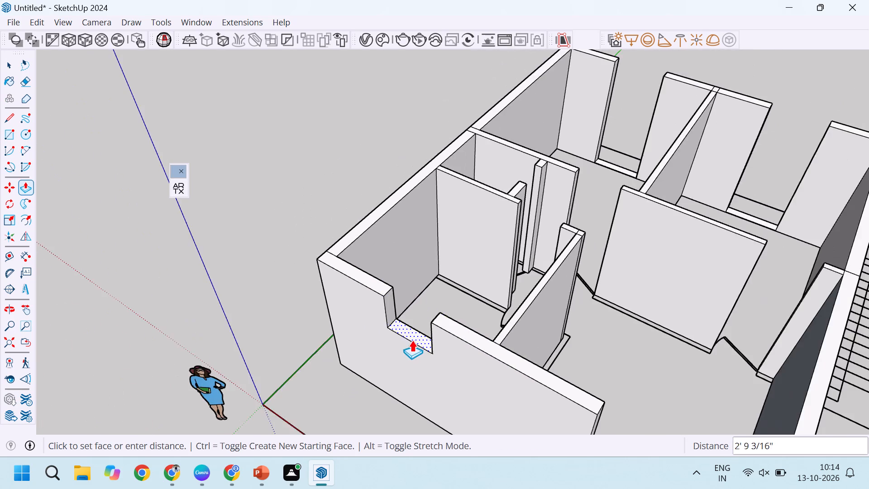
scroll(412, 340, "down", 1)
scroll(402, 387, "up", 5)
left_click(425, 394)
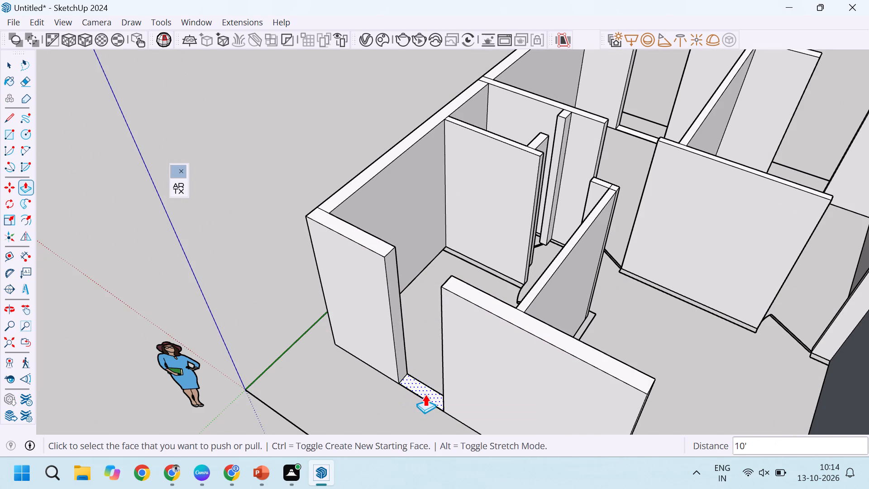
Delete the leftover bottom faces in the corner room's front opening and in the two rear rooms' outer-wall openings.
scroll(413, 381, "down", 4)
scroll(416, 380, "up", 12)
key("space")
left_click(437, 398)
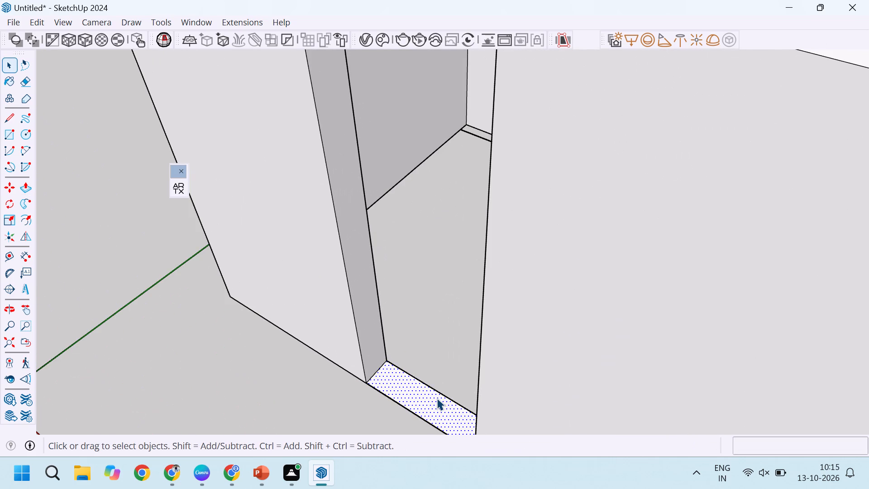
key("Delete")
scroll(343, 352, "down", 12)
scroll(401, 326, "down", 5)
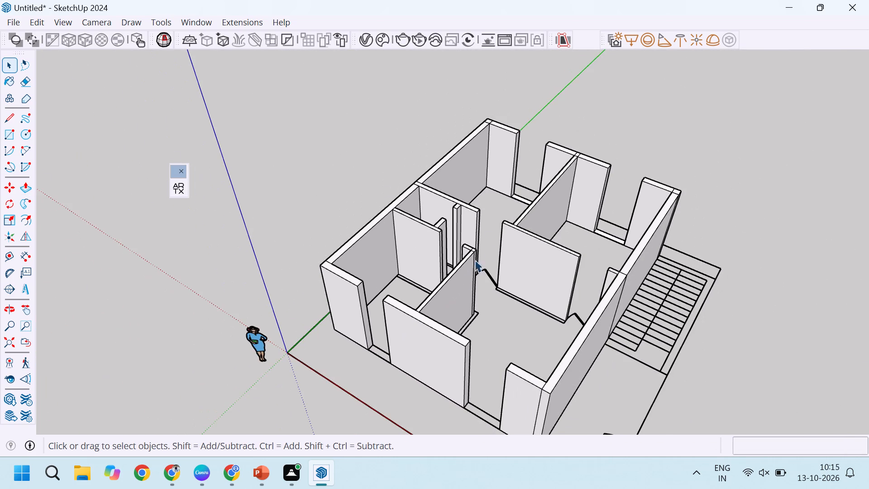
scroll(501, 190, "up", 17)
left_click(519, 211)
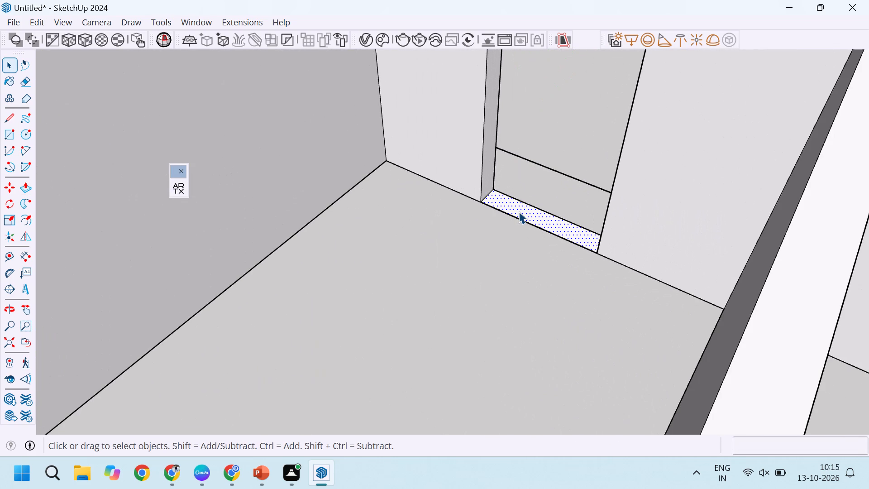
key("Delete")
scroll(473, 220, "down", 11)
scroll(640, 278, "up", 6)
left_click(691, 302)
key("Delete")
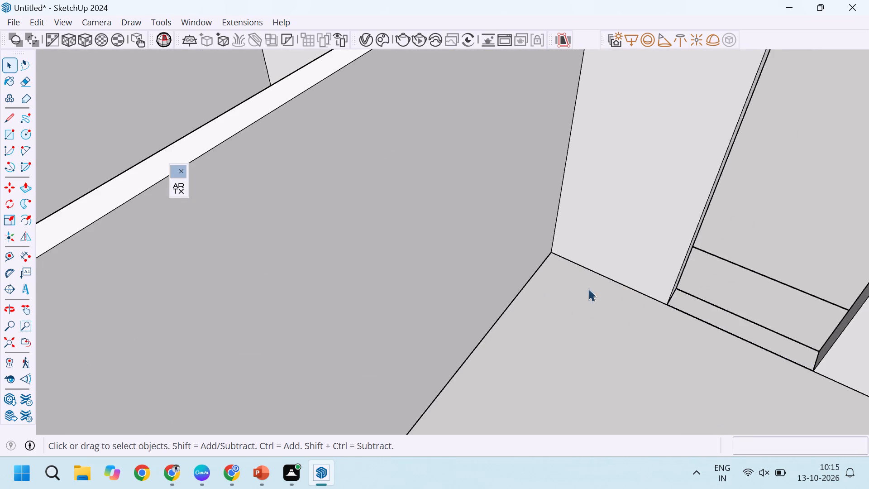
Examine the walls, partitions and openings of the whole model.
scroll(573, 283, "down", 19)
scroll(293, 322, "down", 5)
middle_click_drag(328, 343, 241, 354)
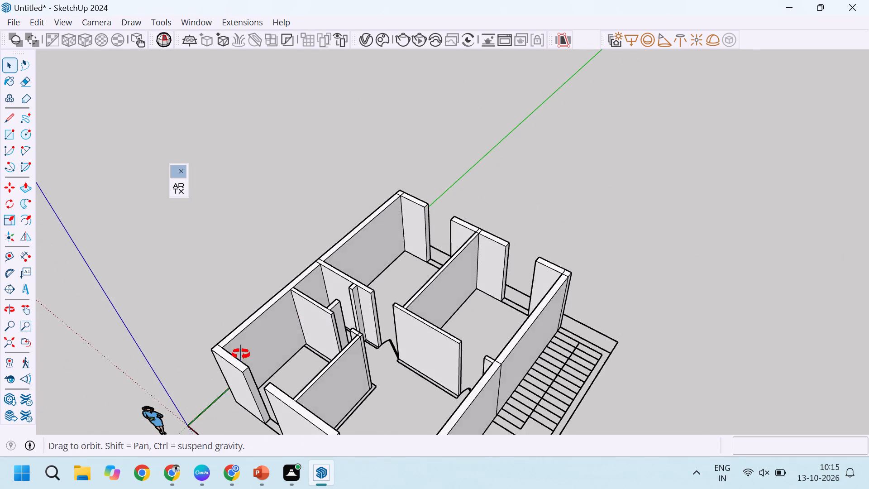
middle_click_drag(241, 354, 262, 373)
scroll(244, 350, "up", 8)
middle_click_drag(233, 339, 282, 321)
scroll(295, 307, "down", 6)
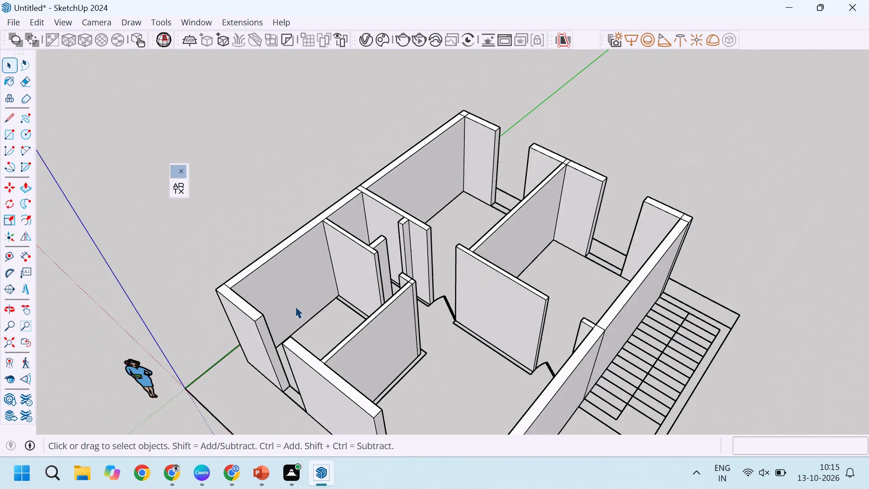
scroll(403, 287, "up", 5)
scroll(375, 237, "down", 6)
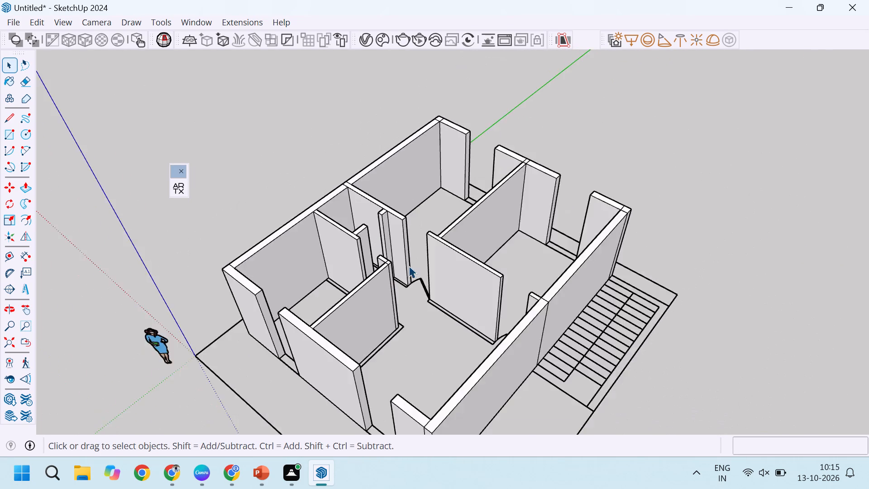
scroll(409, 266, "down", 4)
scroll(390, 302, "up", 5)
scroll(454, 340, "up", 2)
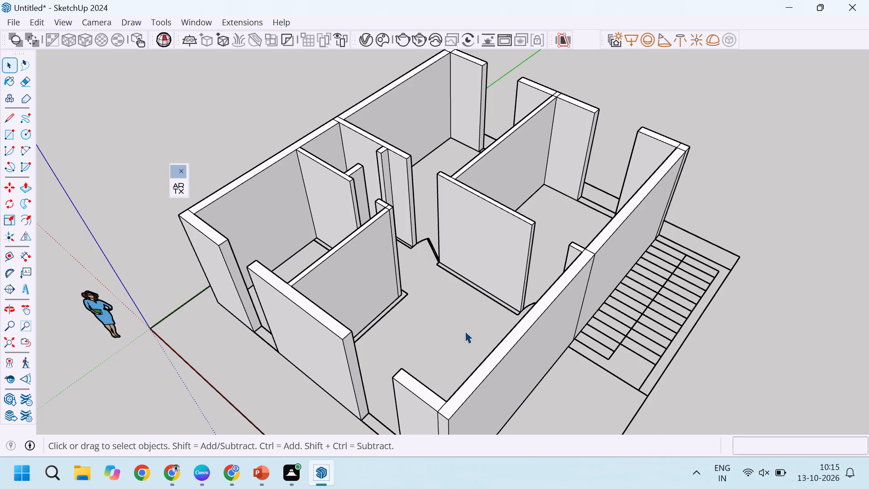
Make the LU SmartWall tools available in the workspace.
right_click(783, 32)
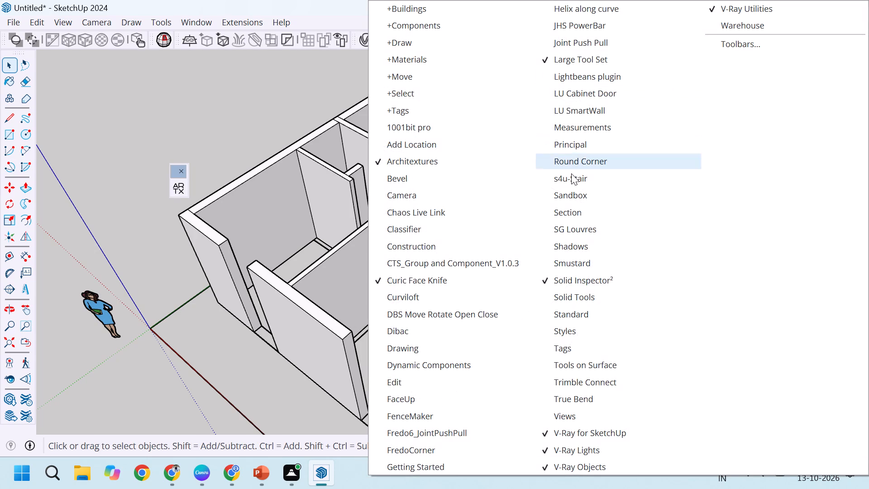
left_click(595, 110)
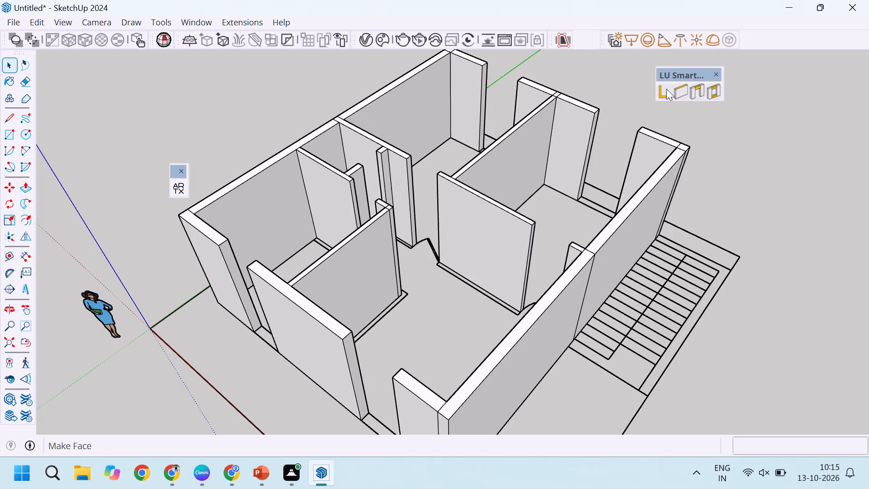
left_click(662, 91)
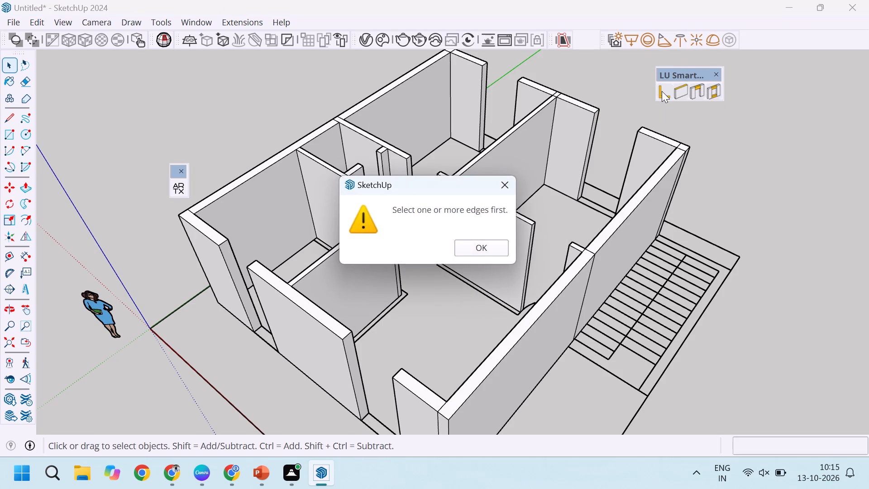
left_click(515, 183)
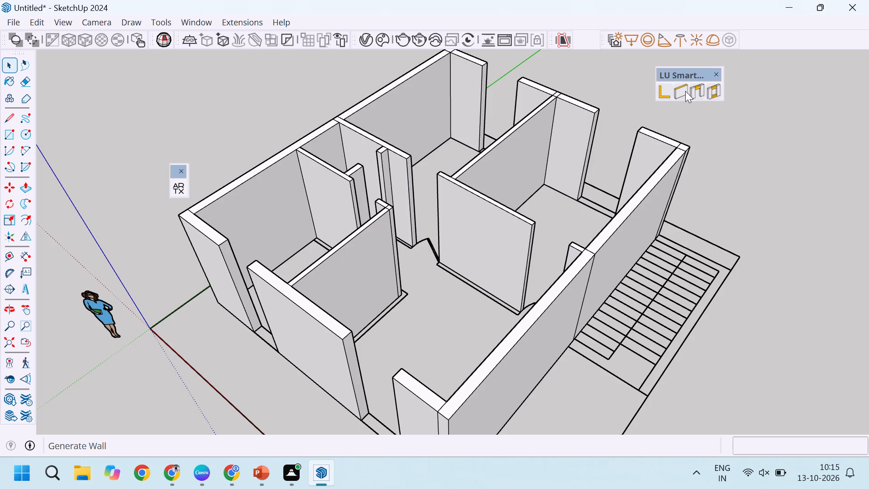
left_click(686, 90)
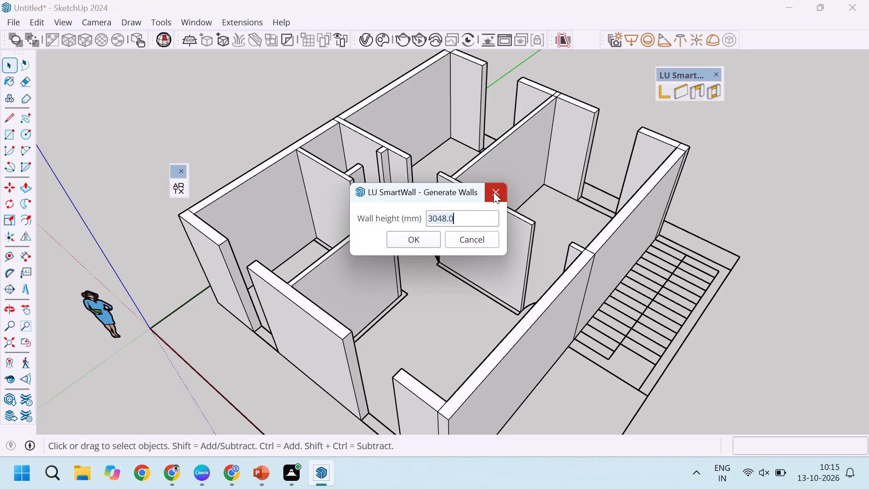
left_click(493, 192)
Add a header over the front wall's wide opening with the LU SmartWall Door Tool at 2133.6 mm door height.
left_click(698, 86)
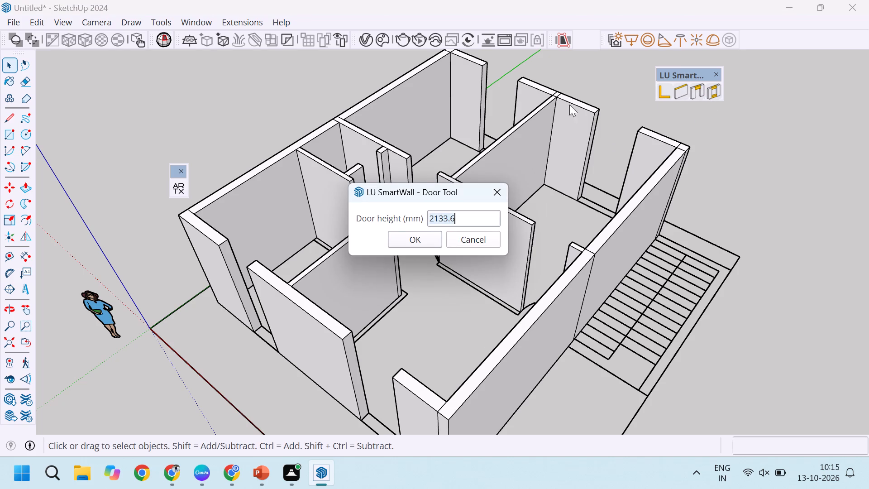
left_click(405, 241)
scroll(350, 337, "up", 3)
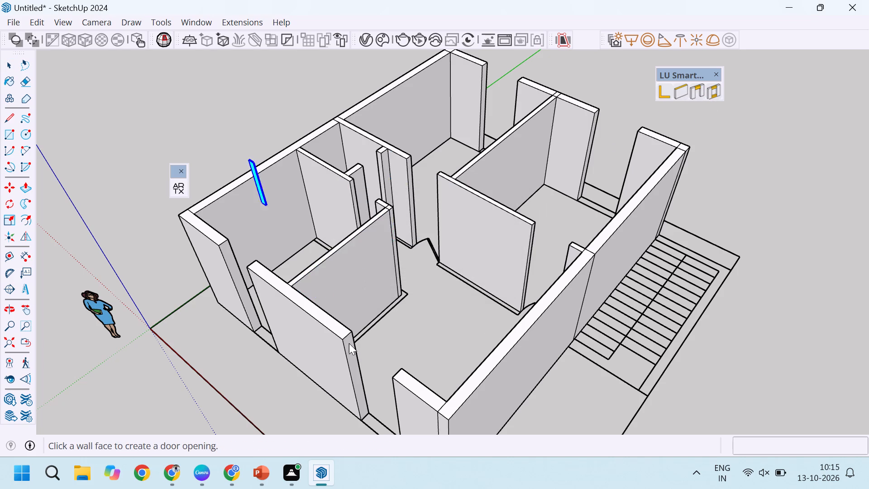
scroll(349, 343, "up", 2)
left_click(347, 347)
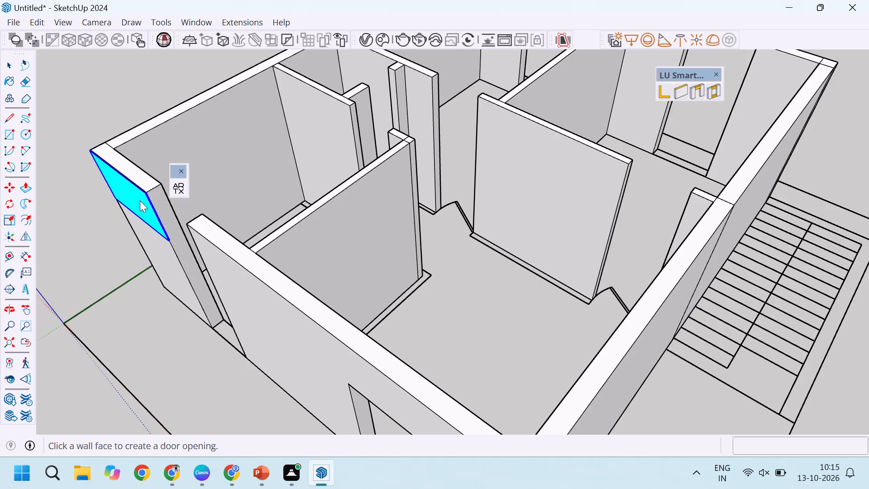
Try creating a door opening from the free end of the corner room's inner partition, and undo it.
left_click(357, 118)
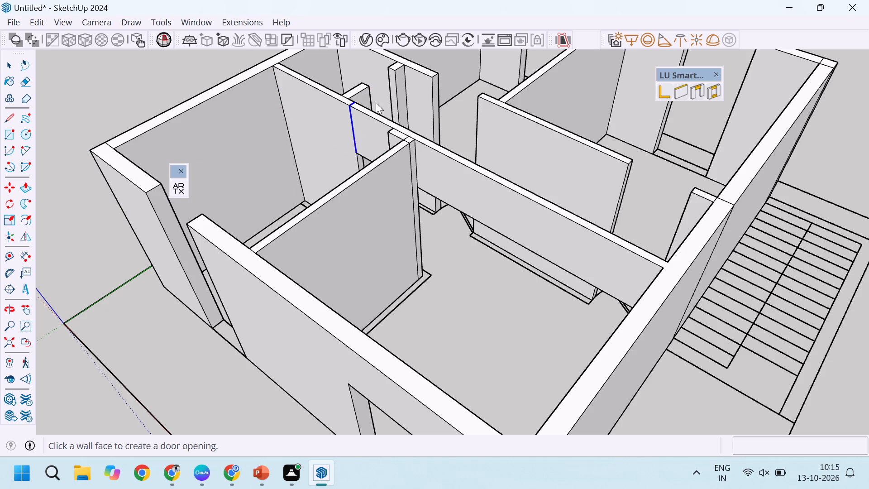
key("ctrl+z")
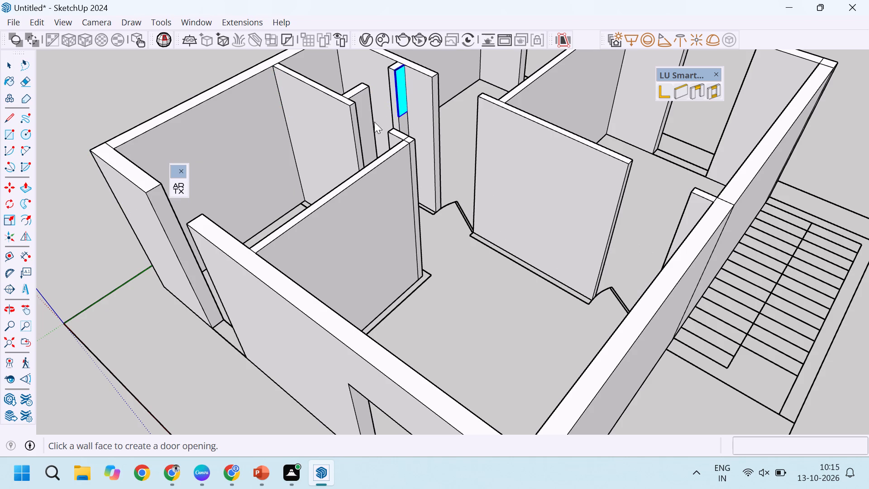
Create the first rear room's door opening by bridging the gap between its partition and the central hall partition.
middle_click_drag(399, 139, 227, 250)
middle_click_drag(445, 144, 286, 149)
scroll(468, 124, "up", 2)
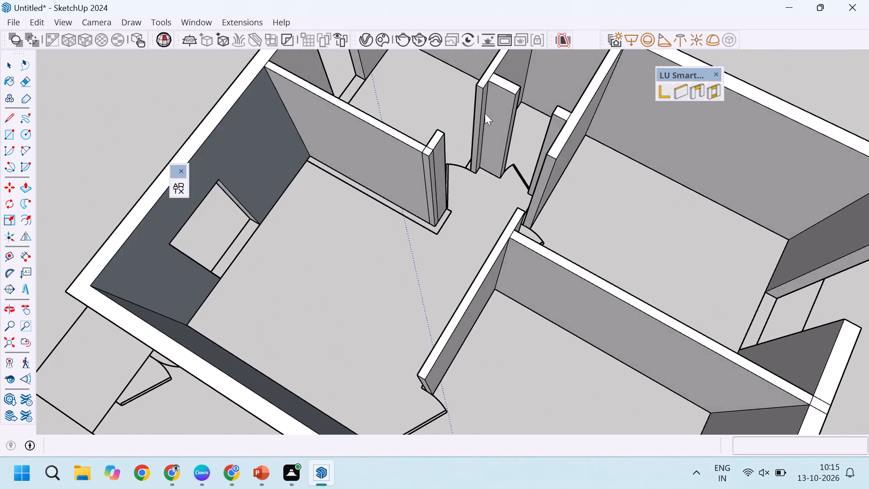
scroll(485, 113, "up", 7)
scroll(450, 191, "down", 11)
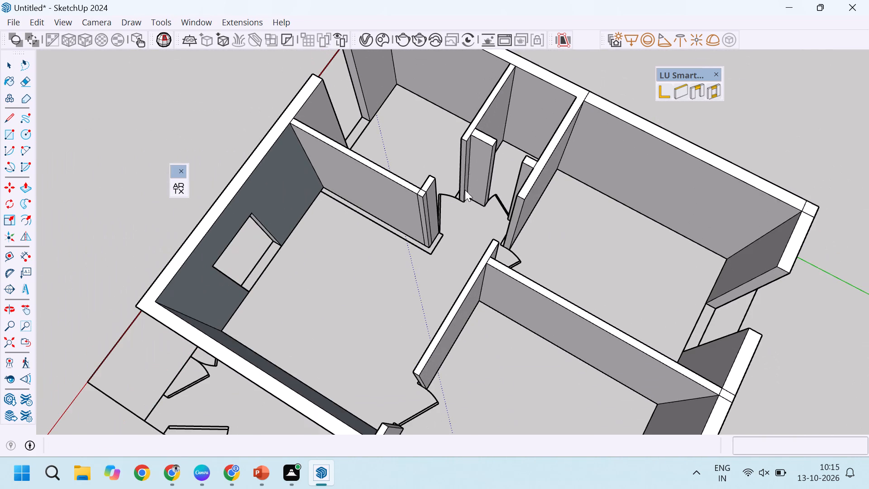
scroll(465, 165, "up", 4)
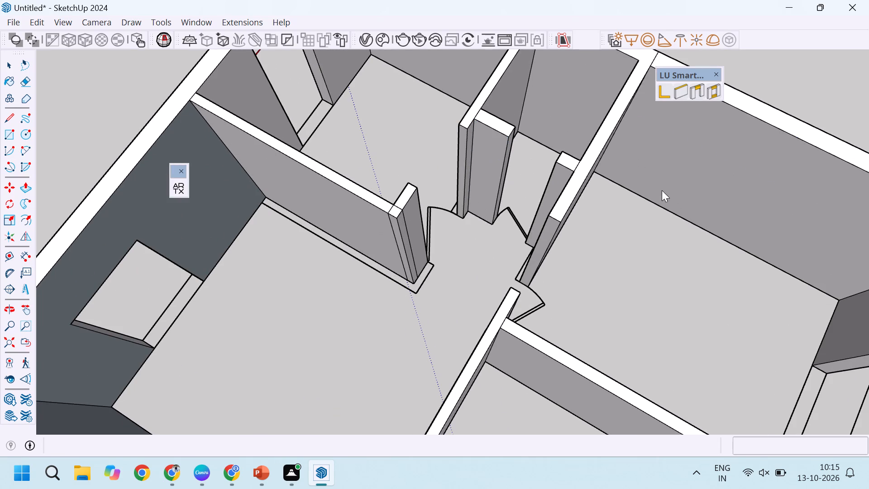
left_click(548, 231)
scroll(601, 149, "down", 6)
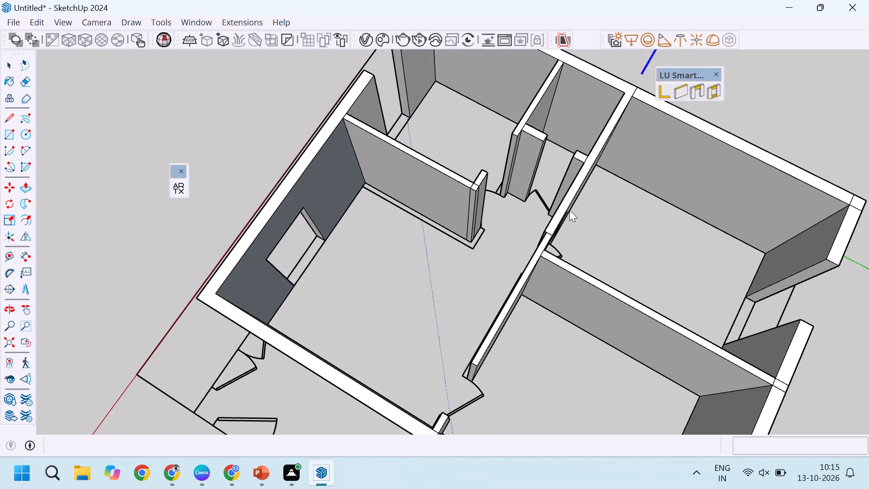
Create the adjoining rear room's door opening by bridging the central hall partition's free end to the staircase-side wall.
scroll(556, 236, "up", 5)
middle_click_drag(517, 268, 727, 171)
scroll(575, 196, "down", 3)
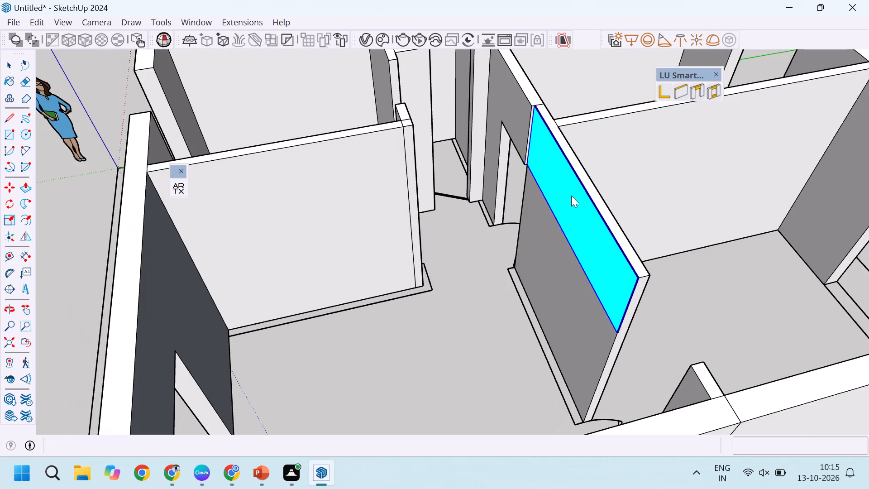
scroll(524, 201, "up", 9)
scroll(574, 252, "down", 5)
scroll(544, 221, "down", 10)
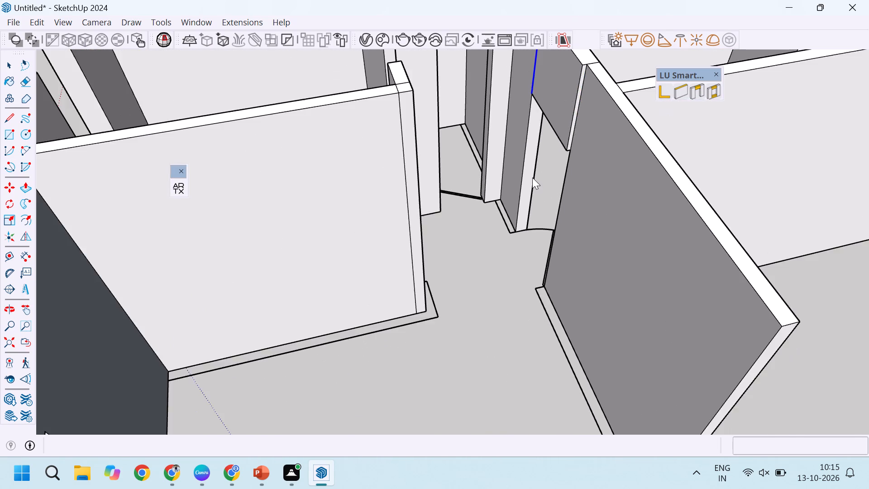
scroll(532, 177, "down", 2)
left_click(659, 269)
scroll(574, 209, "down", 5)
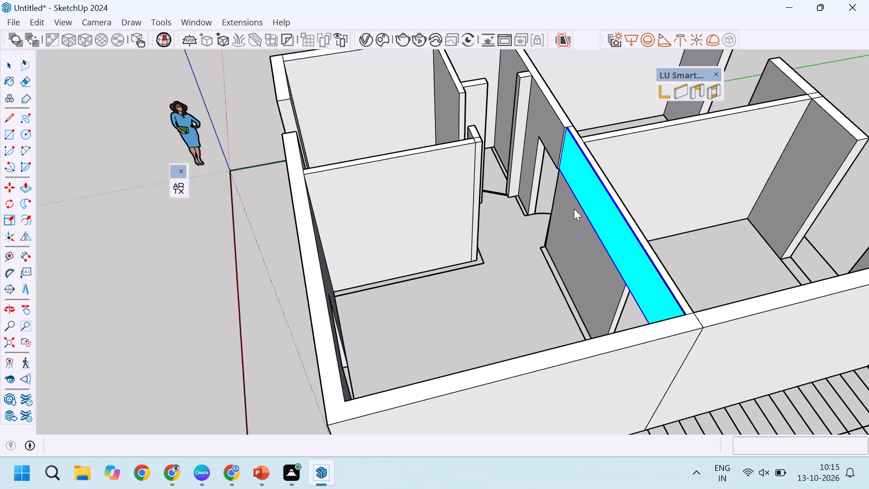
Draw a 3' by 9" rectangle on top of the staircase-side outer wall, along the hall section.
scroll(508, 152, "down", 5)
scroll(576, 138, "up", 4)
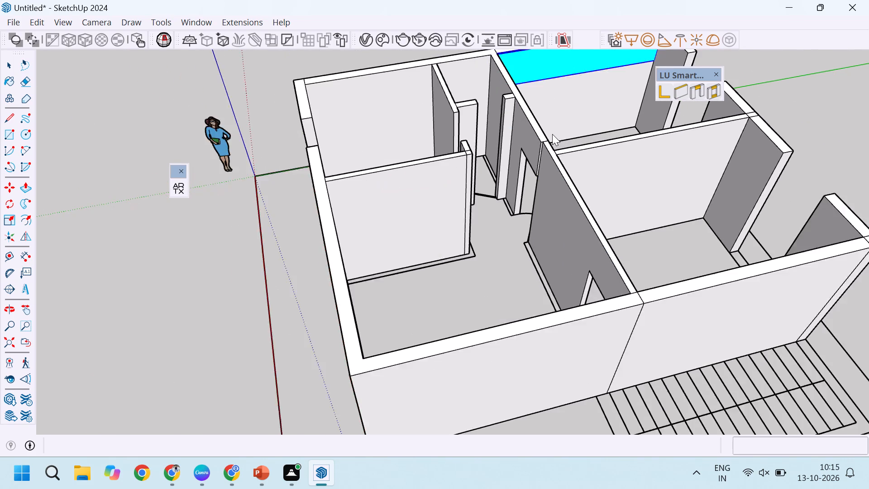
scroll(505, 150, "down", 4)
scroll(776, 158, "up", 4)
scroll(525, 174, "down", 10)
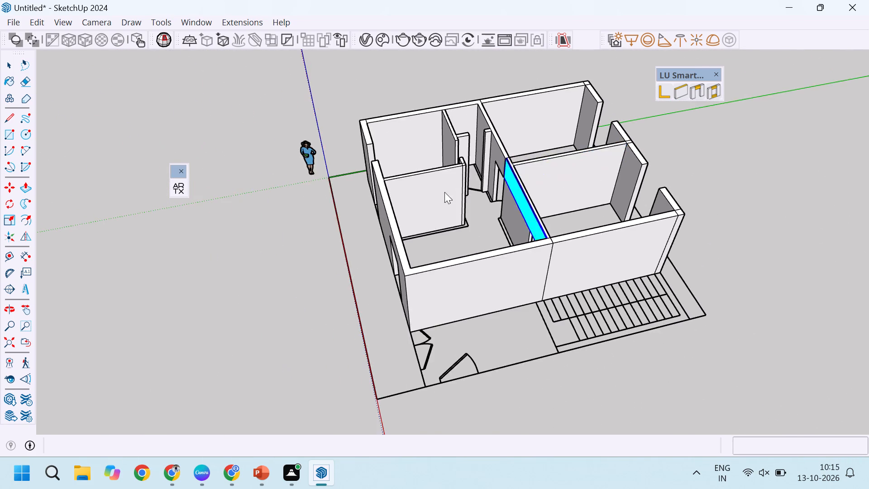
scroll(432, 202, "up", 6)
key("r")
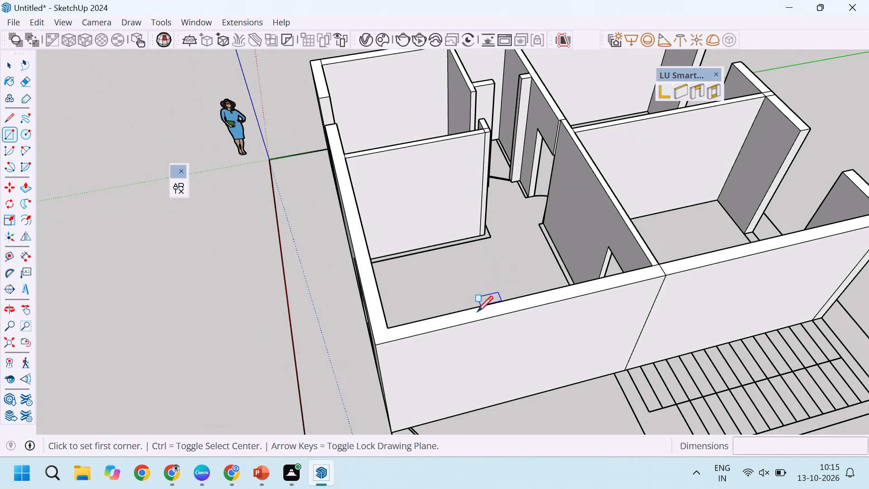
left_click(472, 309)
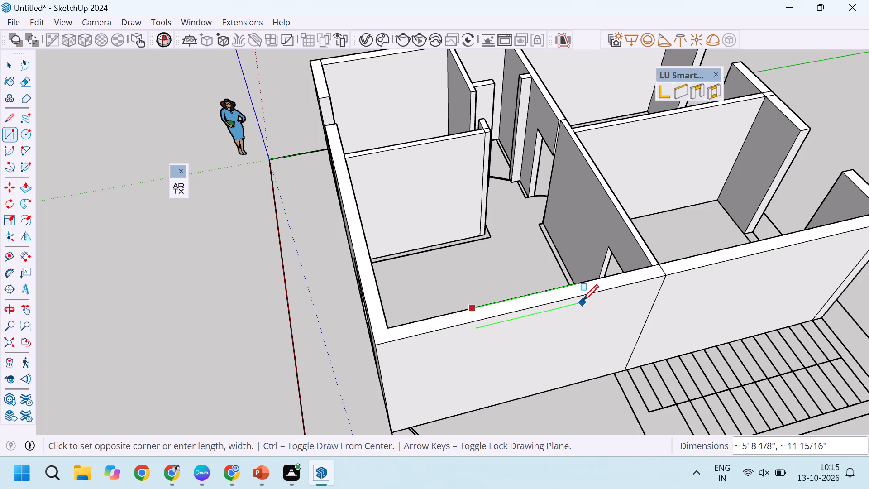
key("3")
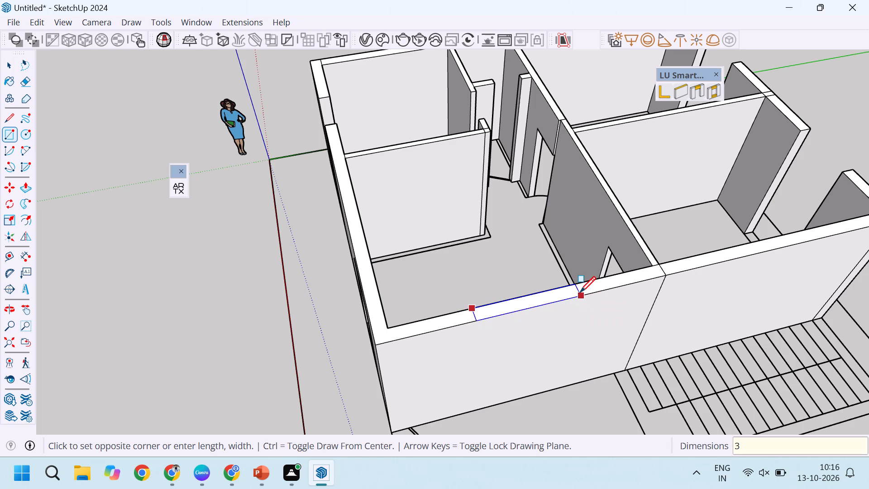
type("',9")
key("Return")
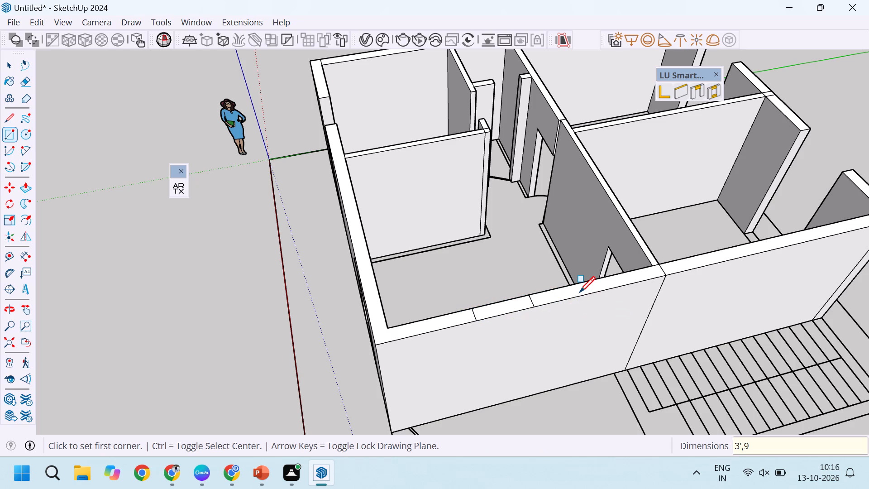
Push the 3' by 9" rectangle on the staircase-side outer wall down 10' and delete the leftover face at the bottom.
key("p")
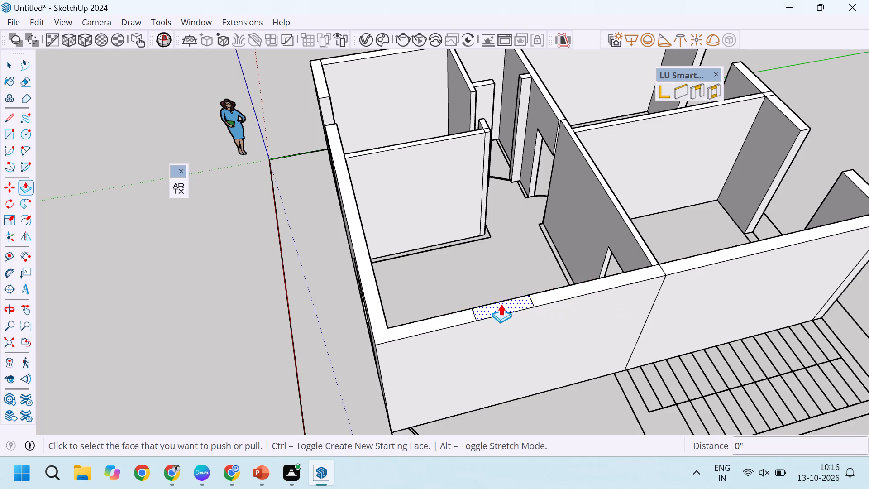
left_click(501, 307)
left_click(495, 409)
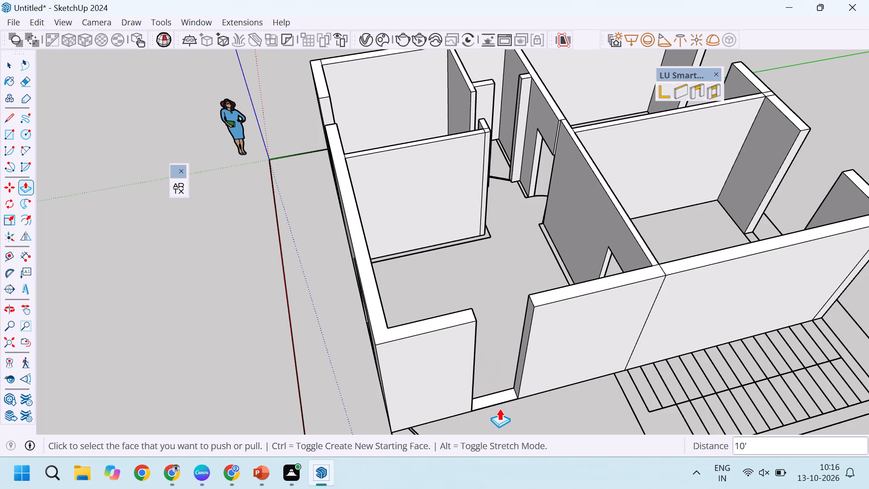
key("space")
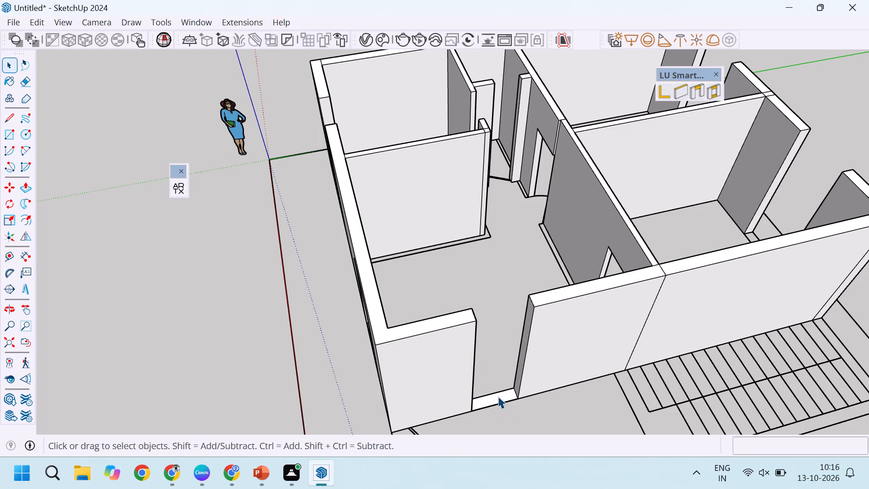
left_click(498, 396)
key("Delete")
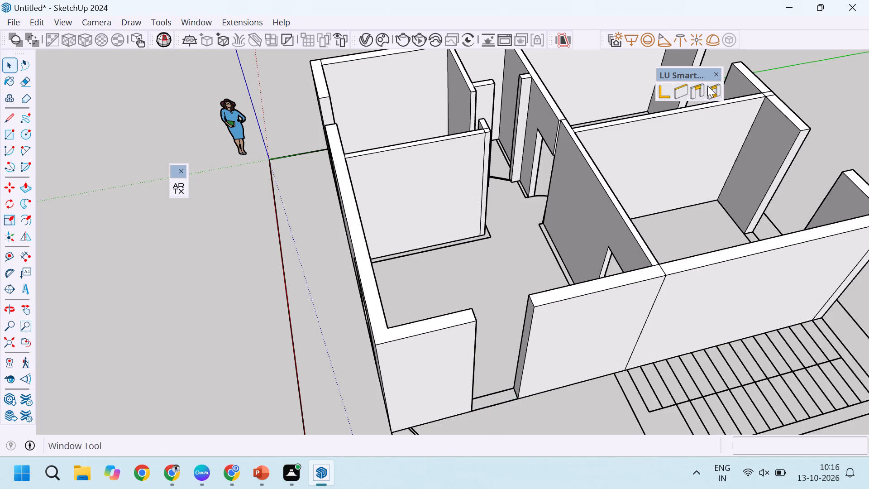
Create a 2133.6 mm high door opening across the new gap in the staircase-side outer wall.
left_click(699, 88)
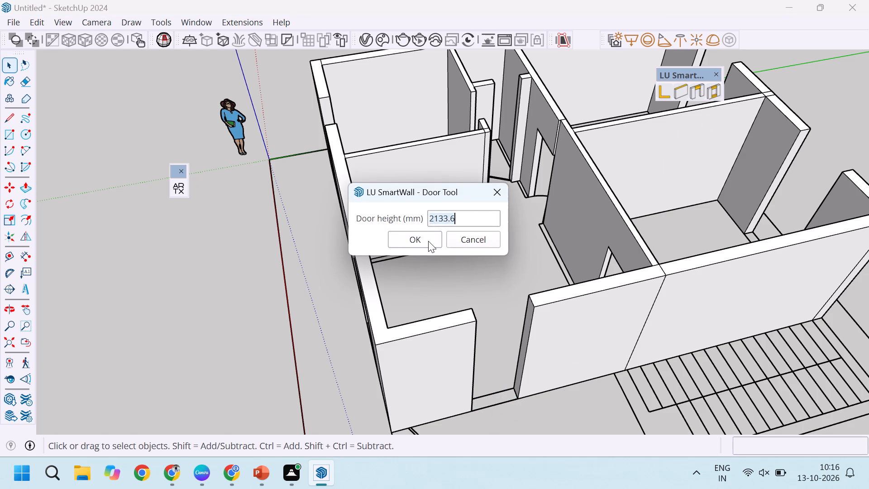
left_click(428, 241)
left_click(526, 314)
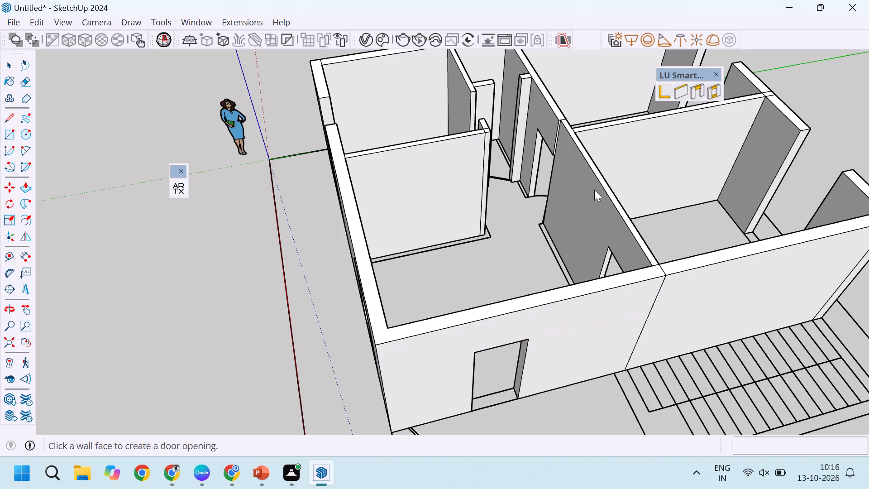
Create the corner room's door opening by extending a header from its partition's free-end jamb across to the outer wall.
scroll(456, 99, "up", 5)
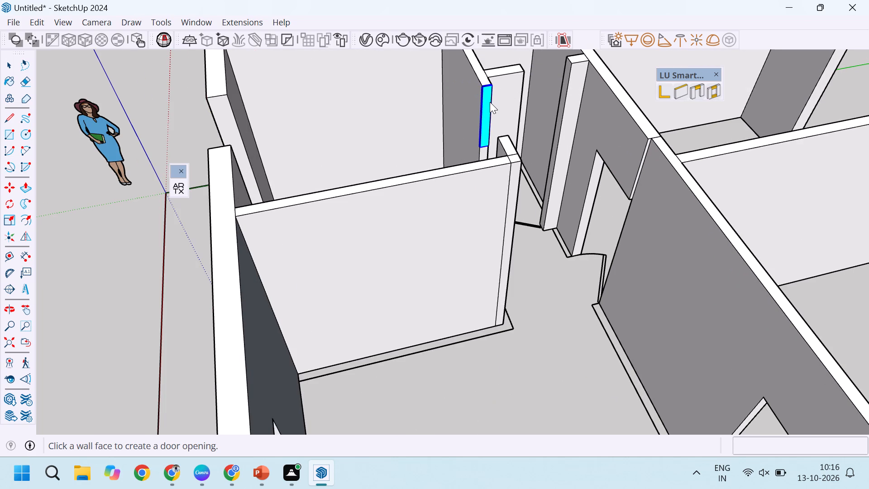
middle_click_drag(488, 137, 489, 142)
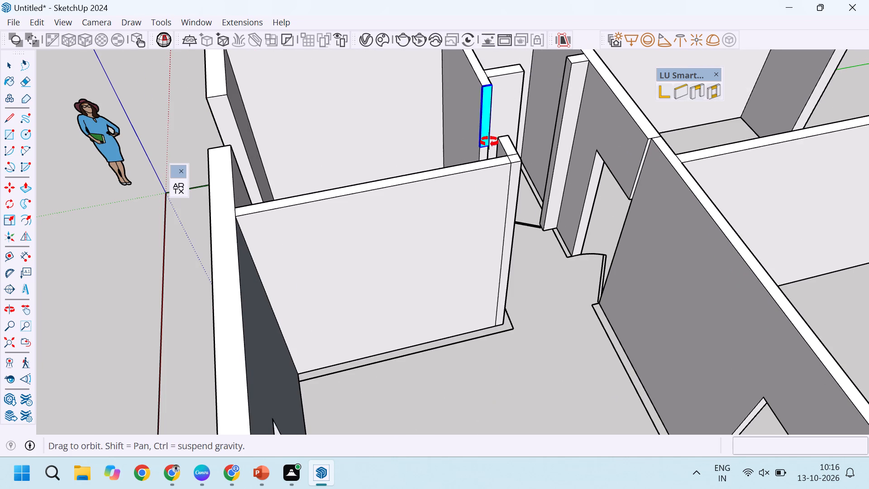
middle_click_drag(489, 142, 669, 212)
scroll(506, 173, "up", 6)
middle_click_drag(508, 166, 711, 149)
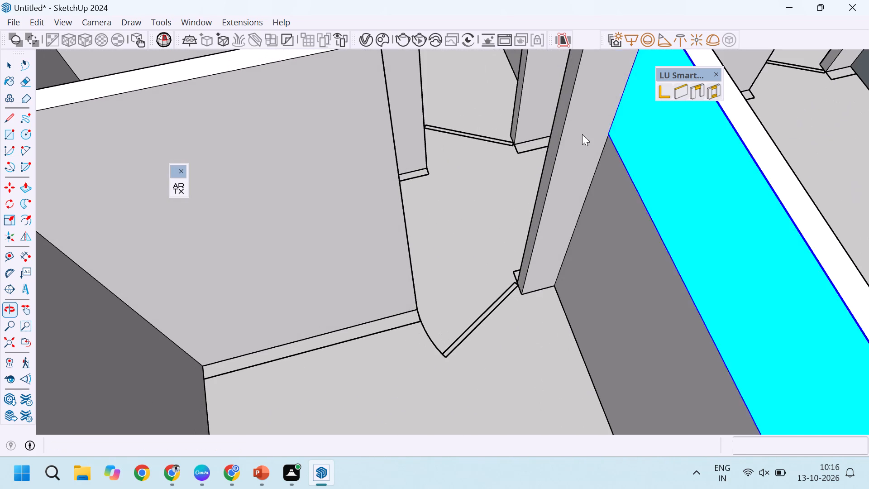
left_click(553, 120)
Push down the surplus strip of wall top running behind the corner room's new door header to remove it.
scroll(553, 120, "down", 4)
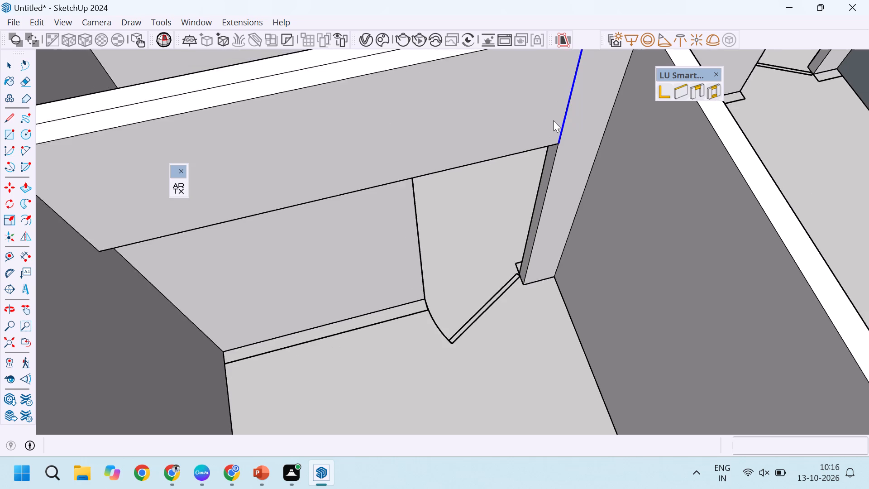
scroll(553, 120, "down", 1)
scroll(423, 119, "down", 4)
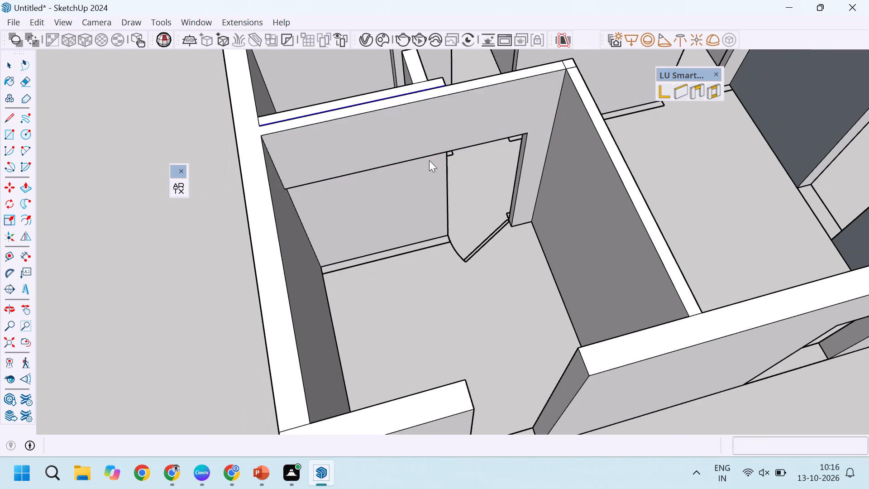
key("space")
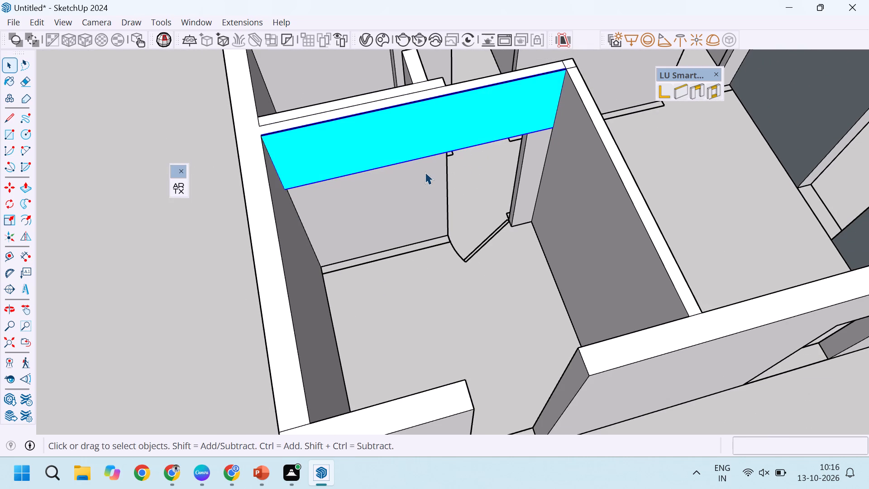
left_click(425, 175)
scroll(406, 83, "up", 2)
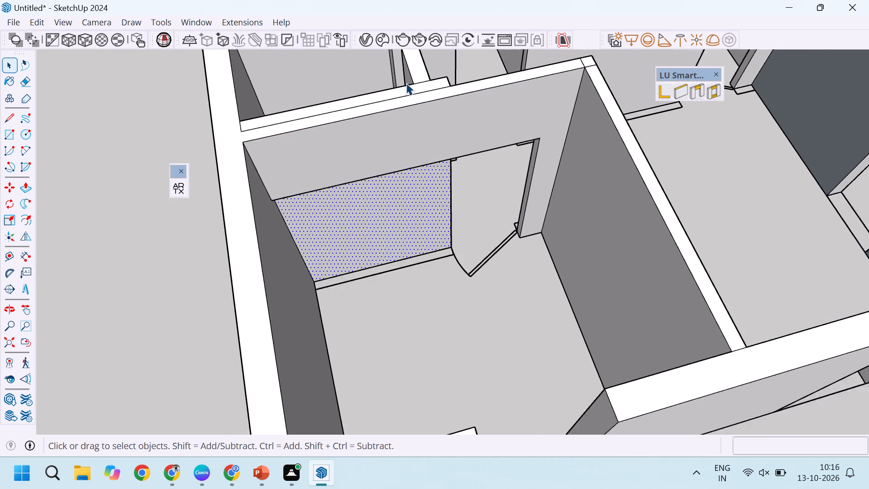
scroll(406, 83, "up", 2)
key("p")
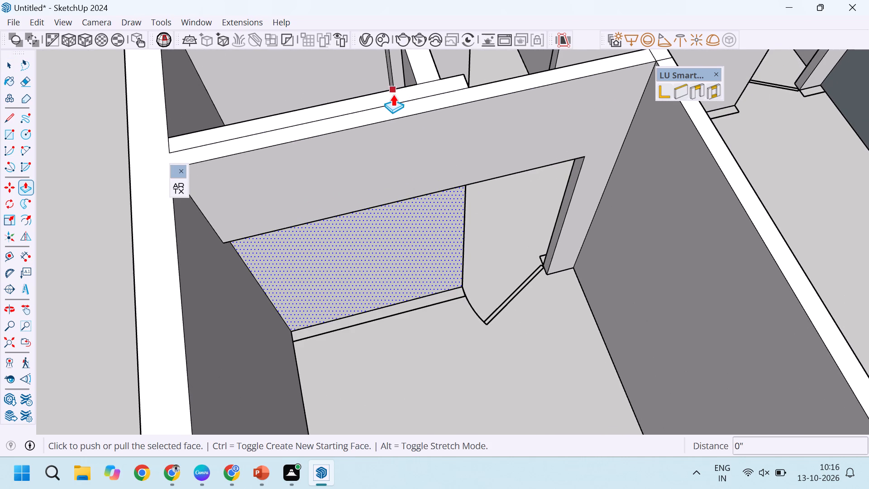
scroll(392, 94, "up", 7)
key("space")
left_click(410, 97)
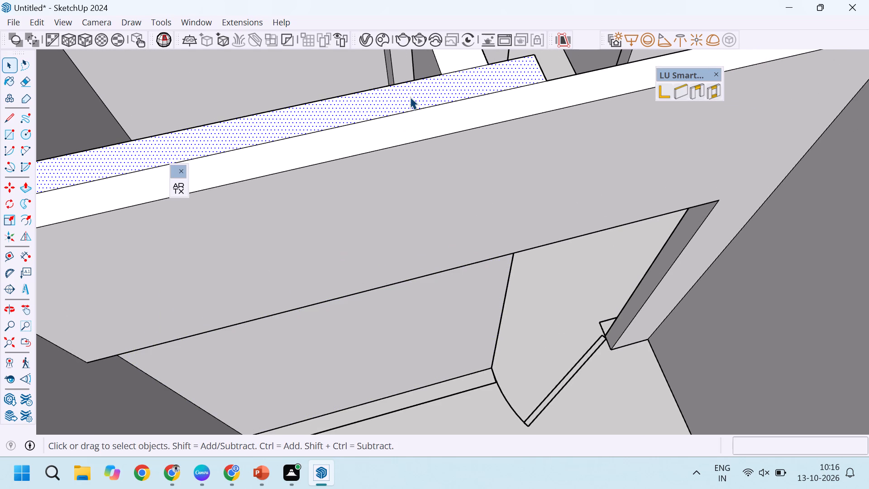
key("p")
double_click(411, 96)
scroll(411, 96, "down", 10)
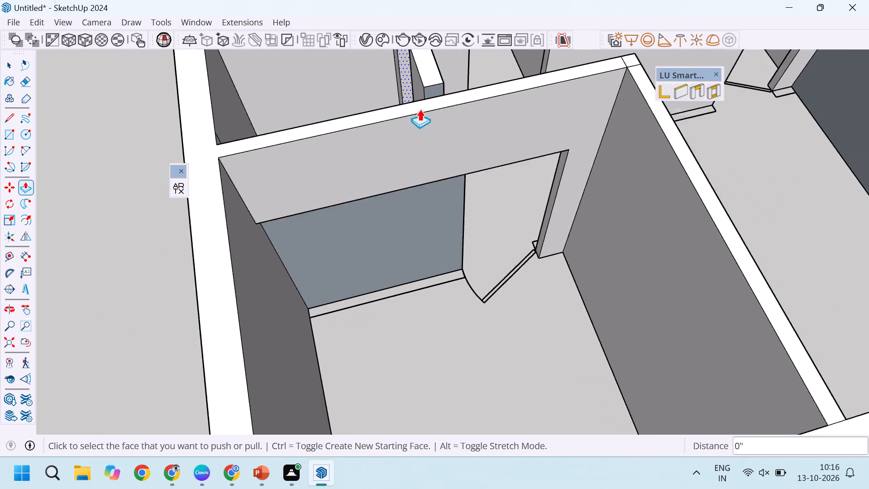
Pull the partition segment beside the corner room's door opening out 4 1/2", flush with the header face above it.
middle_click_drag(470, 187, 230, 221)
middle_click_drag(492, 169, 53, 144)
scroll(533, 174, "up", 3)
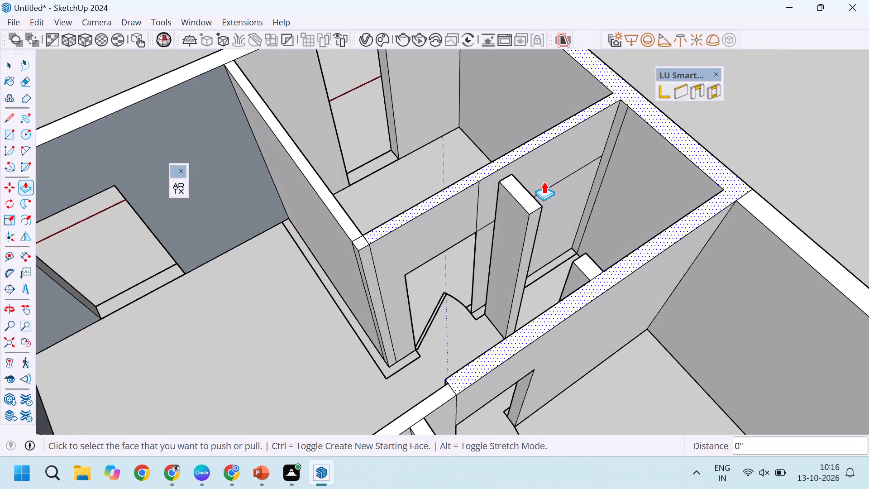
scroll(544, 182, "up", 2)
left_click(456, 282)
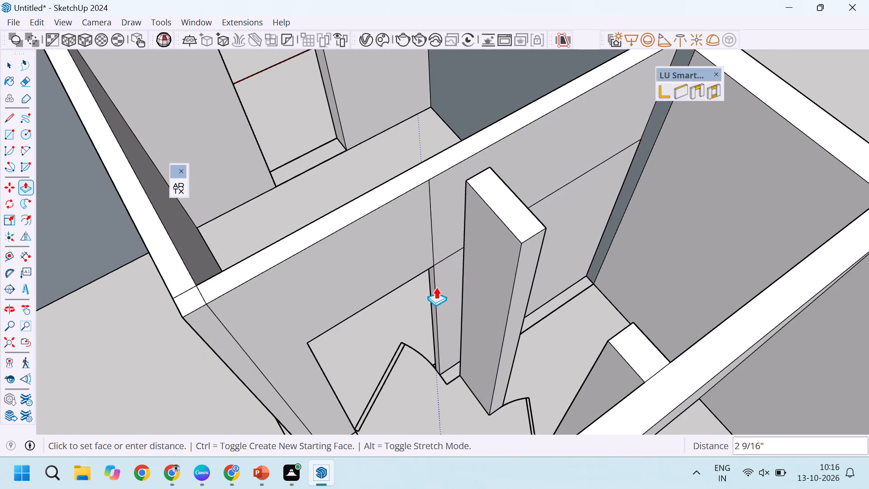
middle_click_drag(416, 242, 506, 214)
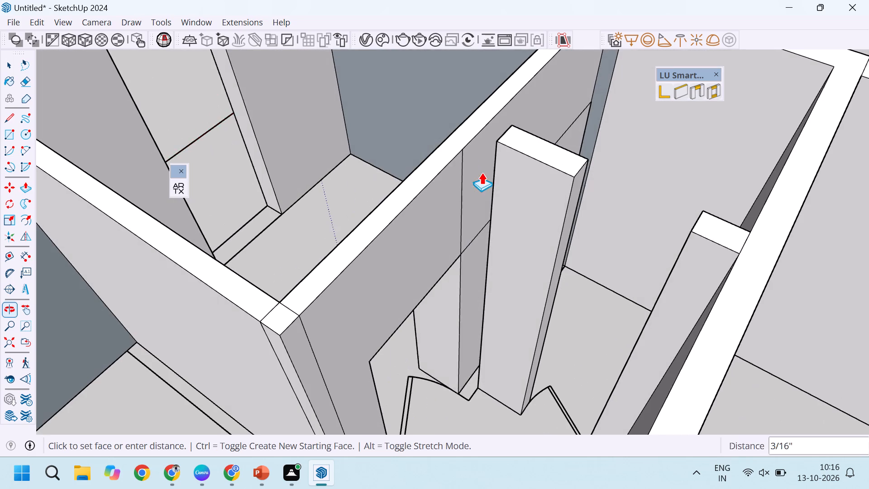
left_click(443, 148)
scroll(460, 162, "down", 8)
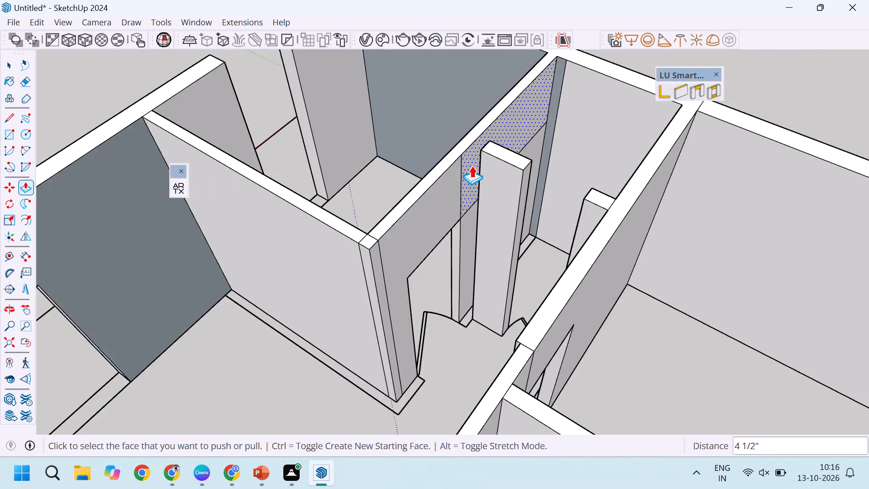
Reverse the inner faces of the corner room's outer wall and of the hall's front wall around its door opening.
scroll(472, 166, "down", 2)
middle_click_drag(509, 192, 419, 233)
scroll(523, 215, "up", 5)
scroll(571, 172, "up", 2)
key("space")
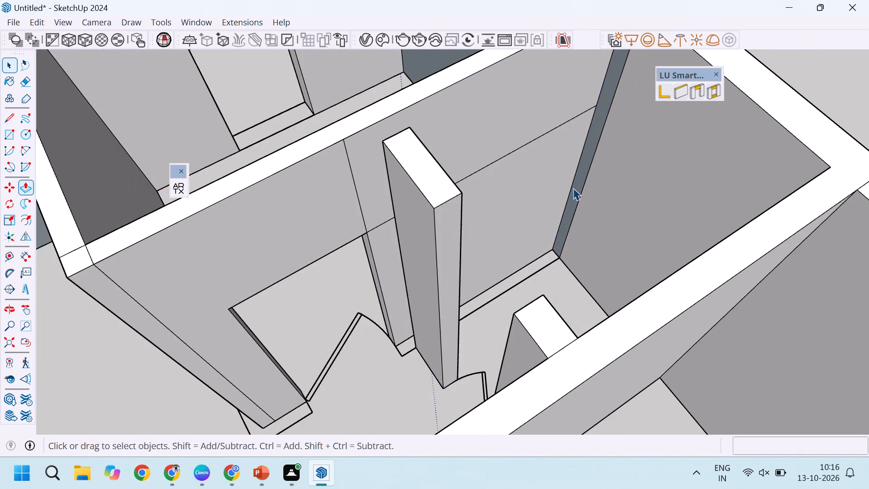
scroll(572, 189, "down", 11)
left_click(538, 105)
right_click(538, 105)
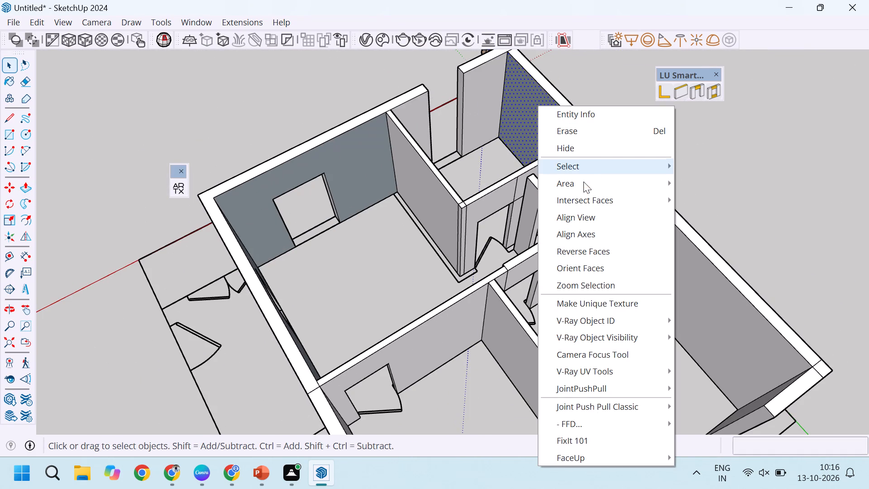
left_click(587, 256)
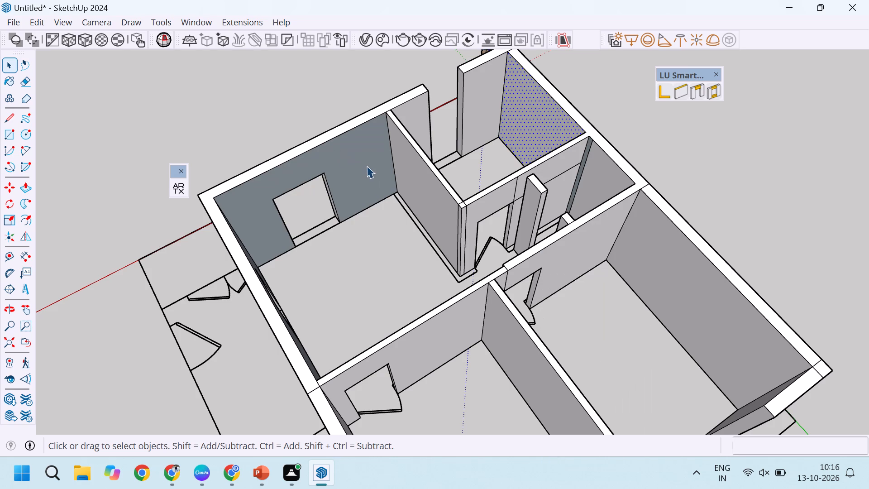
left_click(366, 166)
right_click(366, 166)
left_click(432, 145)
Reverse the narrow back-facing strip at the partition end inside the small room next to the corner room.
middle_click_drag(485, 209, 399, 204)
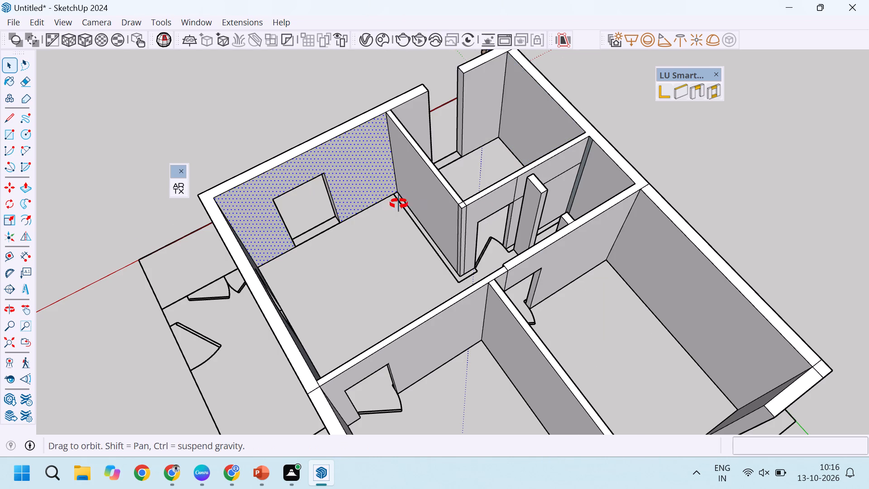
middle_click_drag(399, 204, 538, 163)
scroll(506, 176, "up", 5)
scroll(406, 191, "down", 6)
scroll(474, 232, "up", 2)
middle_click_drag(473, 240, 587, 263)
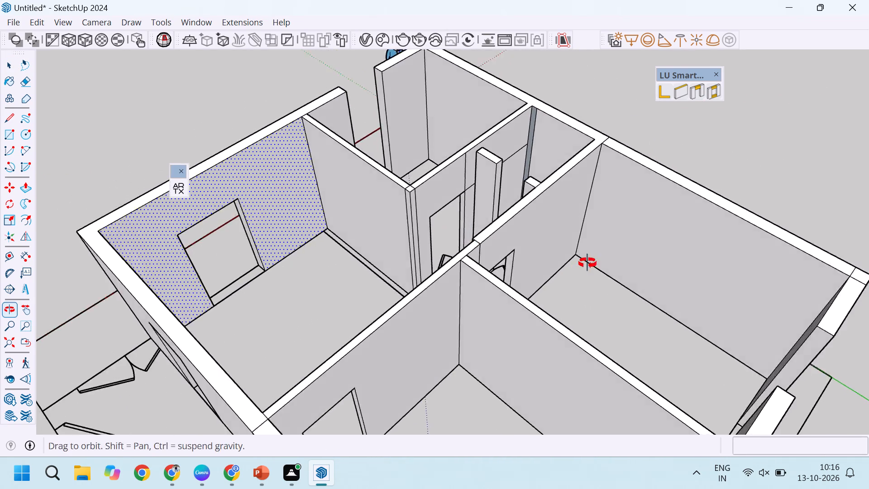
middle_click_drag(587, 263, 587, 260)
scroll(490, 131, "up", 10)
left_click(474, 78)
right_click(474, 78)
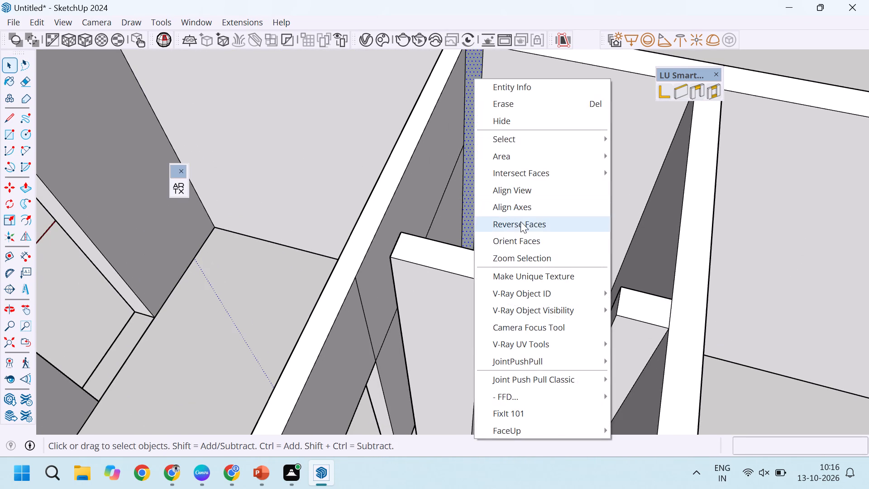
left_click(520, 221)
Examine the corner room's partitions and the building's overall walls and openings.
scroll(395, 192, "down", 6)
middle_click_drag(341, 209, 609, 145)
scroll(504, 144, "down", 10)
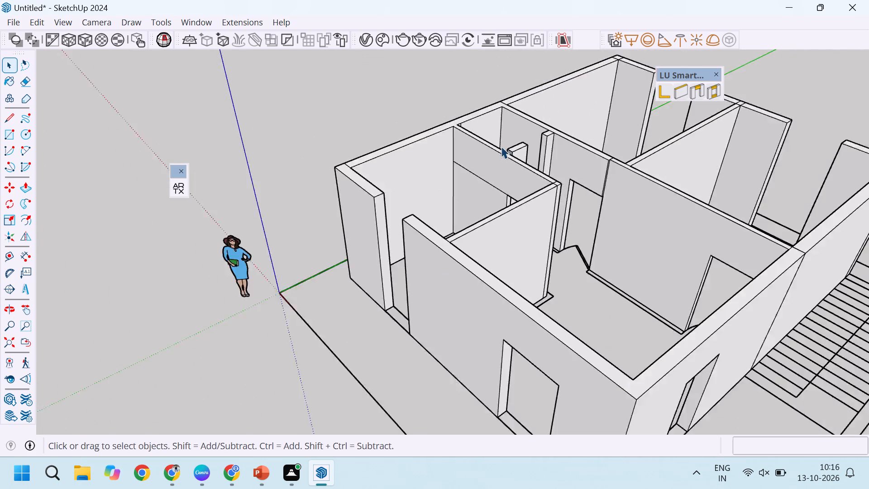
scroll(476, 186, "up", 11)
scroll(509, 169, "down", 13)
scroll(549, 169, "up", 10)
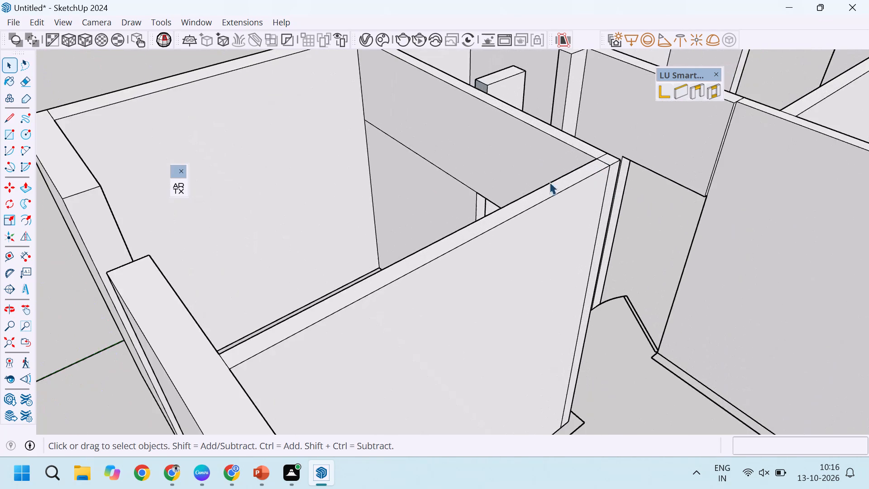
scroll(411, 187, "down", 5)
scroll(394, 191, "up", 1)
scroll(393, 191, "down", 11)
scroll(617, 134, "up", 4)
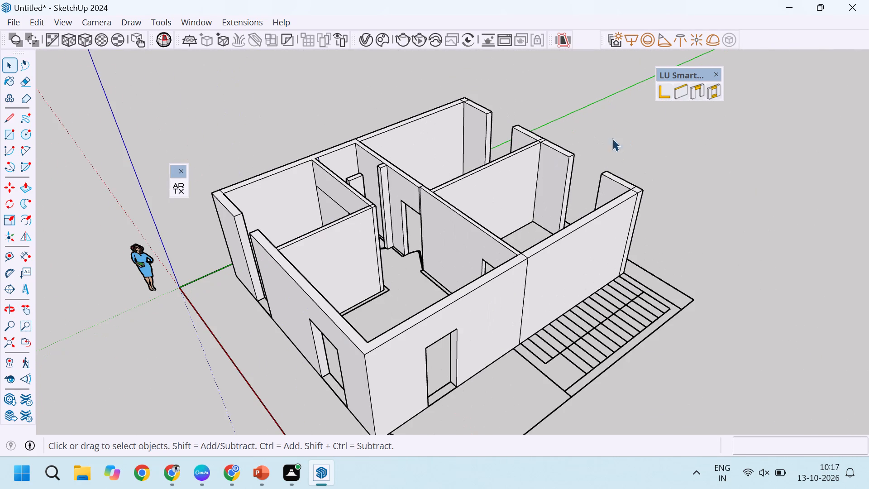
Create window openings in the corner room and both rear rooms' outer walls, with sill height 914.4 mm and top height 2133.6 mm.
left_click(713, 92)
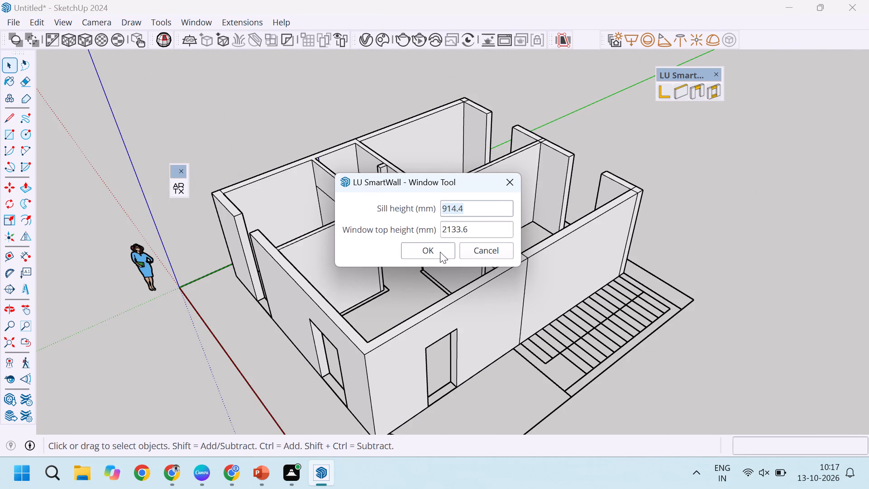
left_click(440, 252)
scroll(221, 234, "up", 5)
left_click(250, 223)
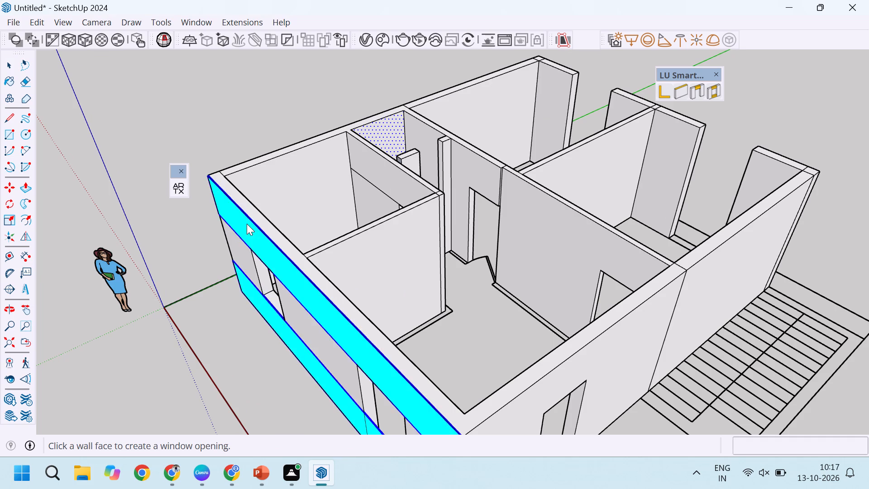
left_click(572, 88)
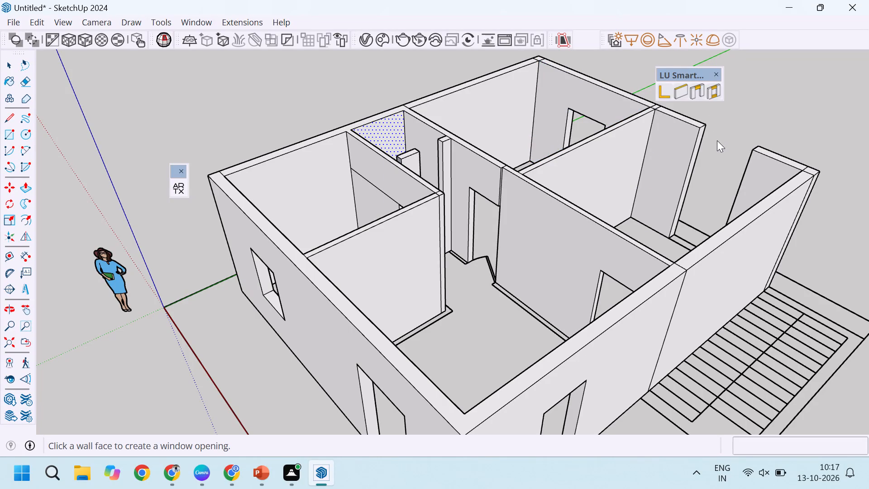
left_click(704, 133)
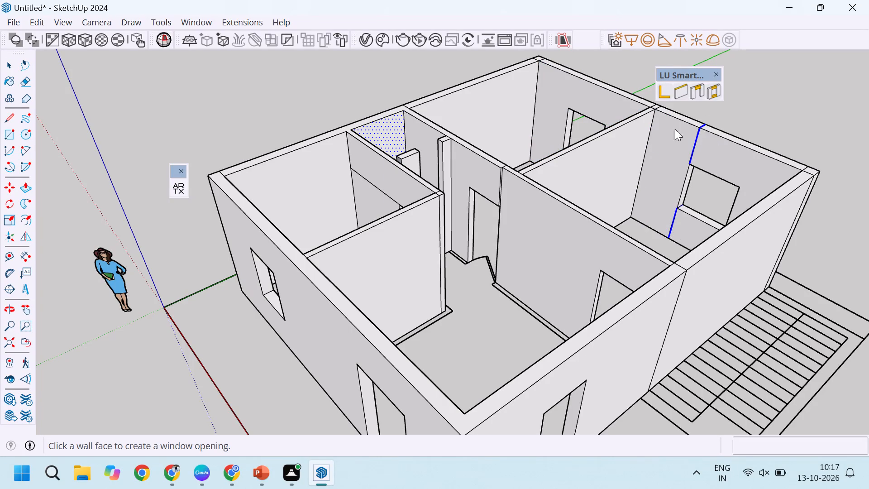
Examine the front wall's openings and the partitions of the corner room and hall.
scroll(479, 111, "down", 9)
middle_click_drag(471, 174, 698, 226)
scroll(430, 148, "up", 5)
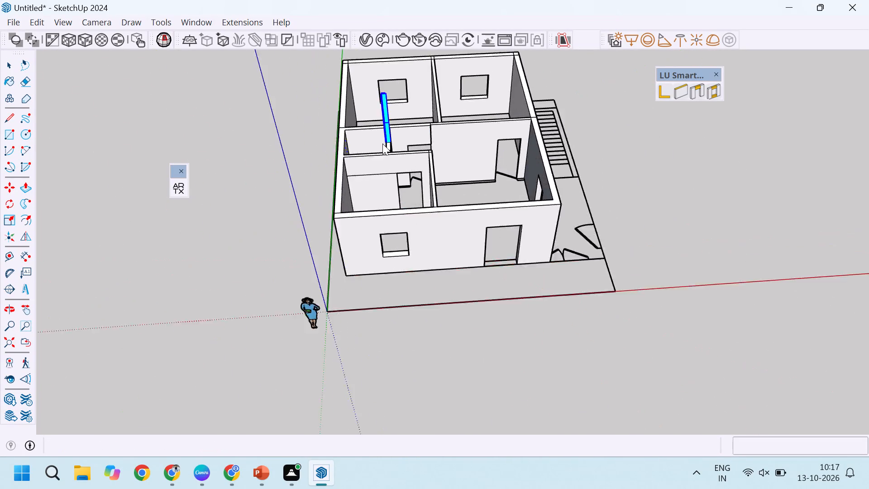
scroll(382, 144, "up", 5)
scroll(450, 193, "down", 10)
scroll(508, 194, "up", 5)
scroll(593, 216, "up", 4)
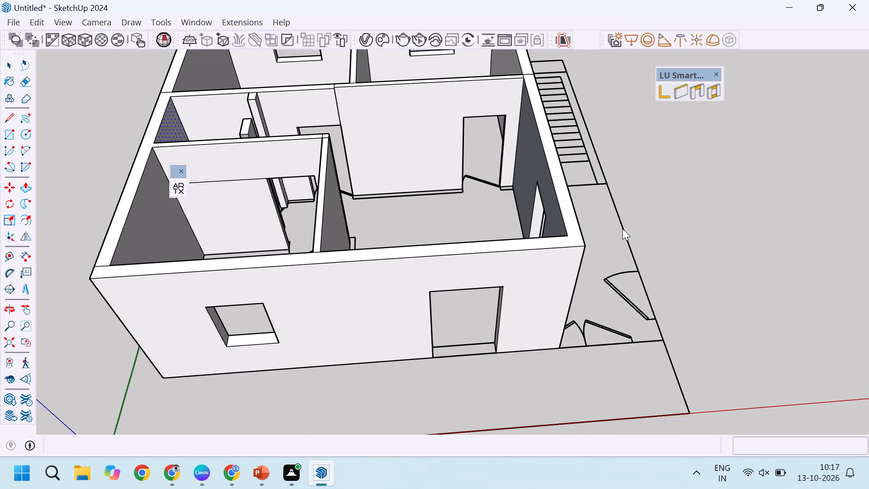
middle_click_drag(614, 229, 544, 235)
scroll(436, 227, "down", 5)
scroll(525, 301, "up", 12)
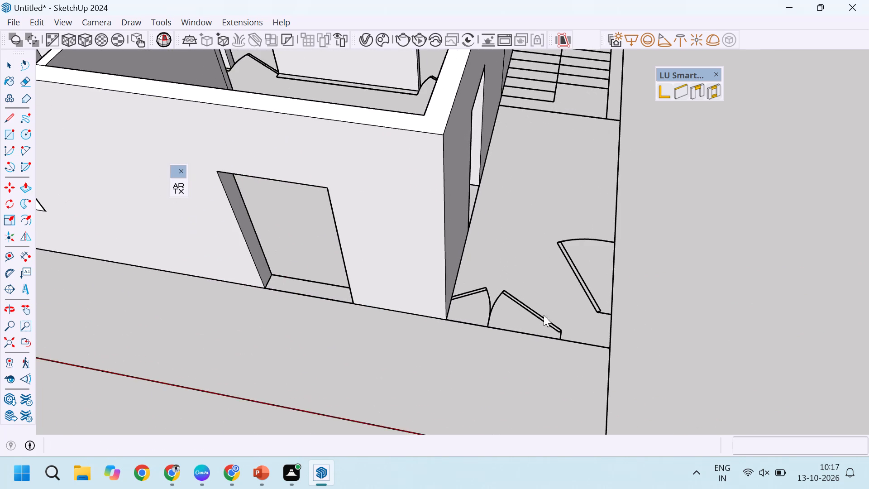
scroll(516, 303, "down", 11)
scroll(372, 175, "up", 12)
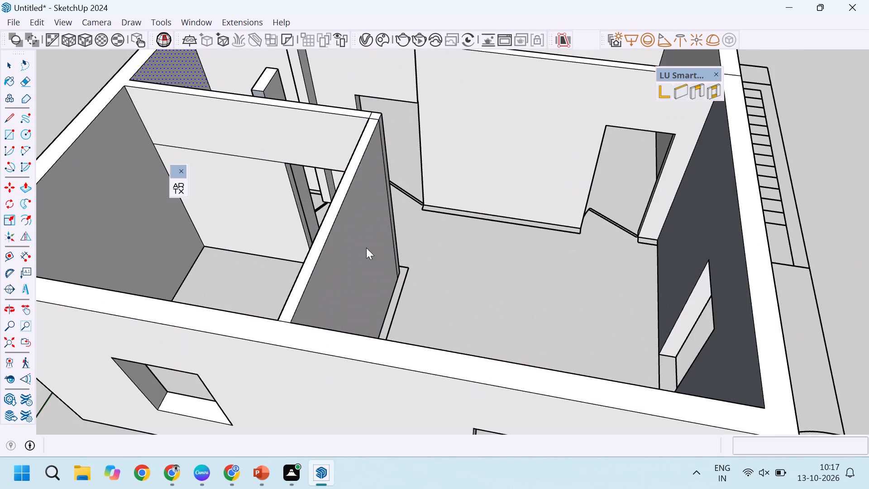
scroll(366, 248, "down", 6)
scroll(428, 283, "up", 5)
scroll(356, 175, "up", 3)
scroll(378, 225, "down", 11)
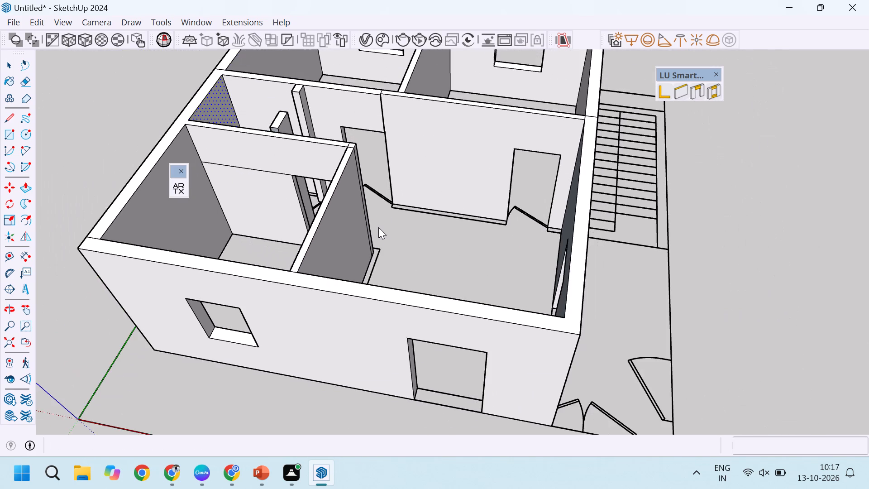
Erase the leftover edges at the top of the corner room's partition junction and across its partition face above the door opening.
key("e")
scroll(342, 173, "up", 11)
left_click(377, 143)
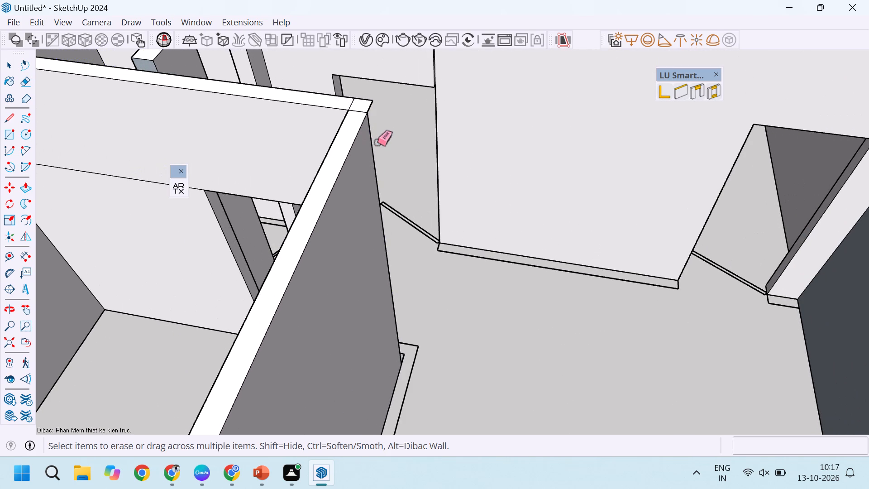
key("ctrl+z")
scroll(377, 134, "up", 5)
left_click(365, 136)
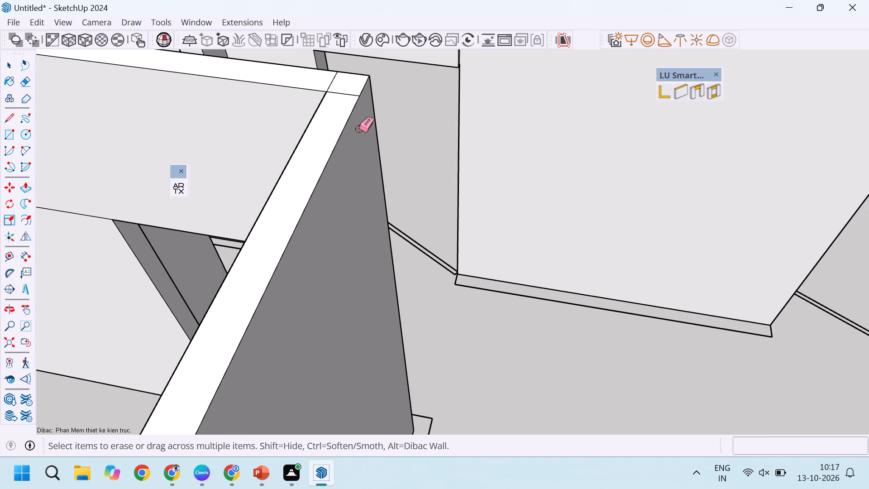
left_click(344, 92)
left_click(335, 79)
scroll(368, 174, "down", 16)
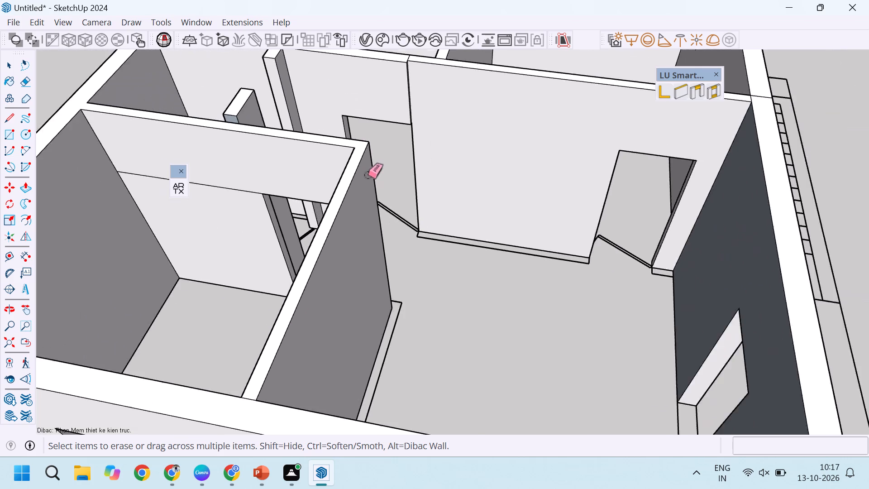
scroll(368, 176, "down", 4)
scroll(262, 174, "up", 6)
left_click_drag(273, 176, 267, 193)
scroll(266, 195, "down", 13)
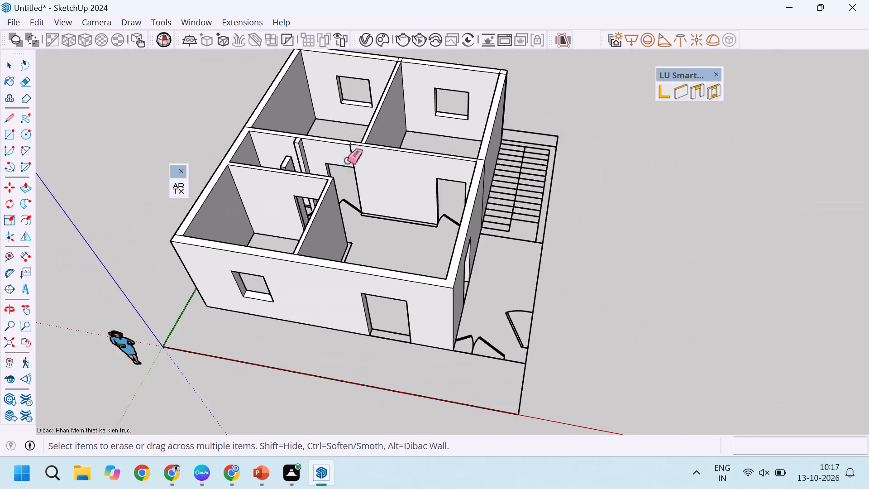
Push/pull the hall partition faces on both sides of the full-height stub wall by 1 1/2" to align with the adjoining surfaces.
middle_click_drag(348, 161, 88, 233)
middle_click(88, 233)
scroll(433, 137, "up", 10)
middle_click_drag(443, 204, 640, 129)
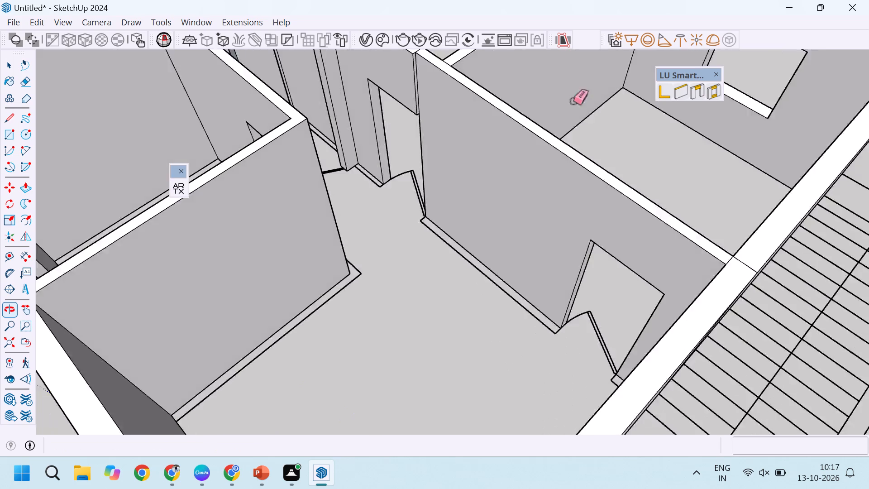
scroll(470, 205, "down", 12)
scroll(420, 94, "up", 17)
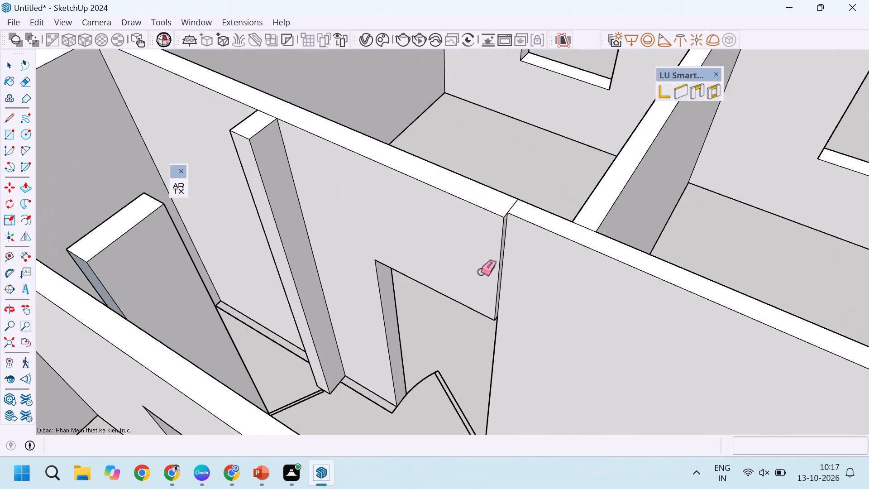
key("p")
left_click(479, 260)
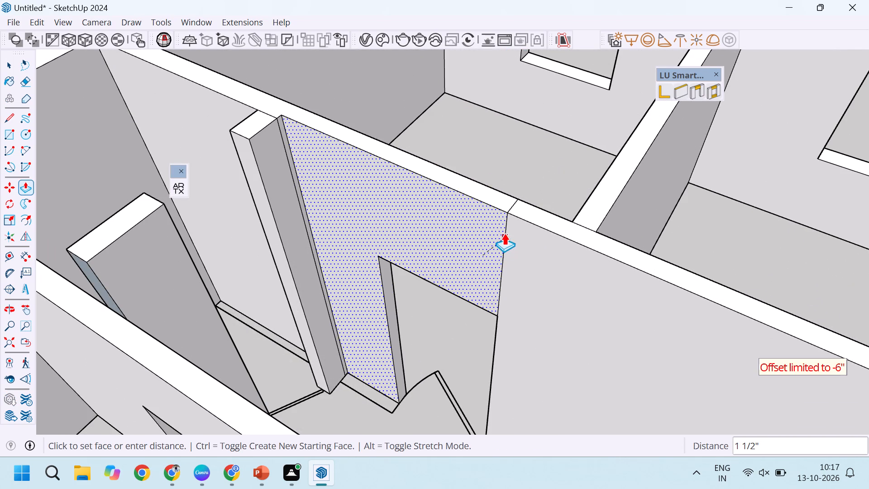
left_click(504, 213)
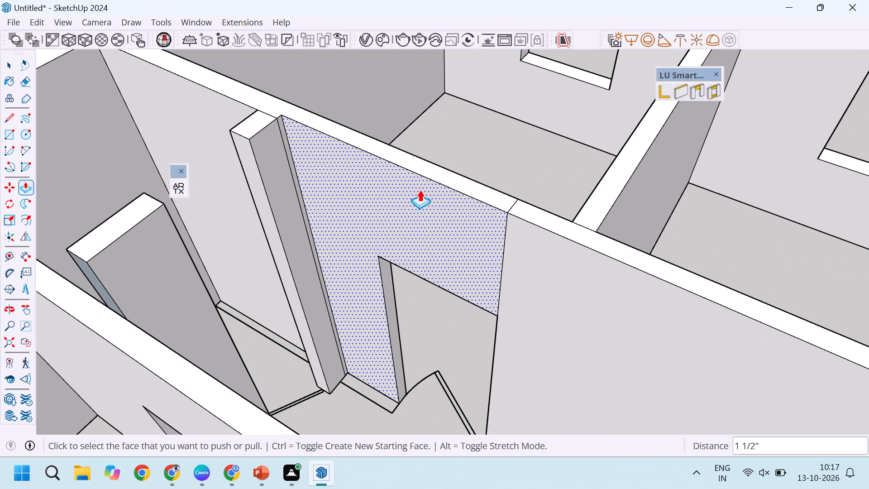
left_click(214, 94)
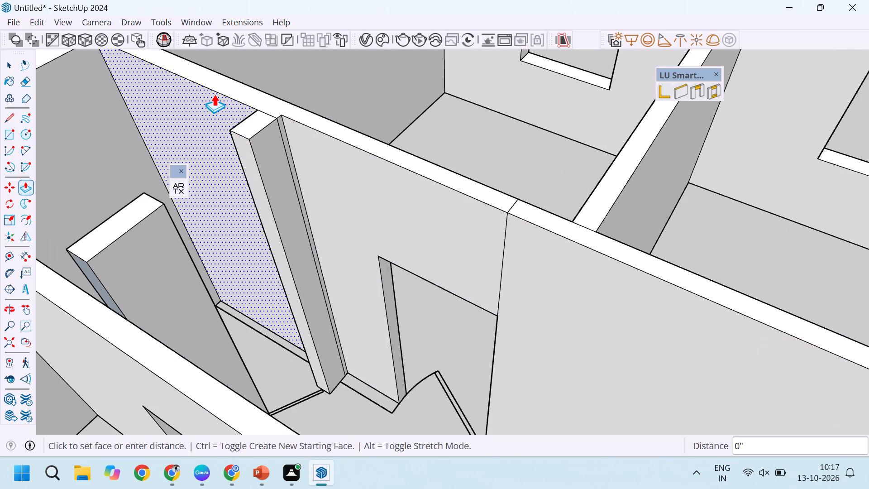
left_click(283, 114)
Erase the leftover edges on the side and top of the full-height stub wall where it joins the hall's rear partition.
scroll(272, 119, "up", 7)
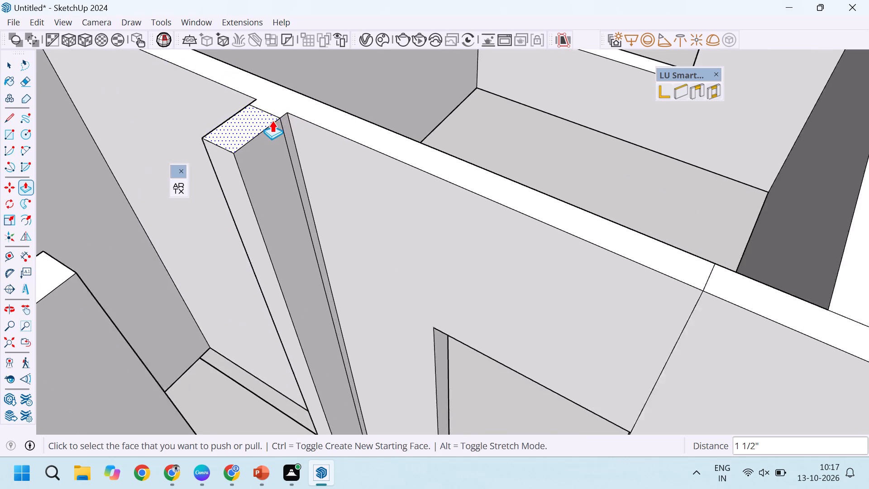
scroll(272, 120, "up", 3)
scroll(305, 141, "down", 6)
scroll(302, 148, "up", 5)
key("space")
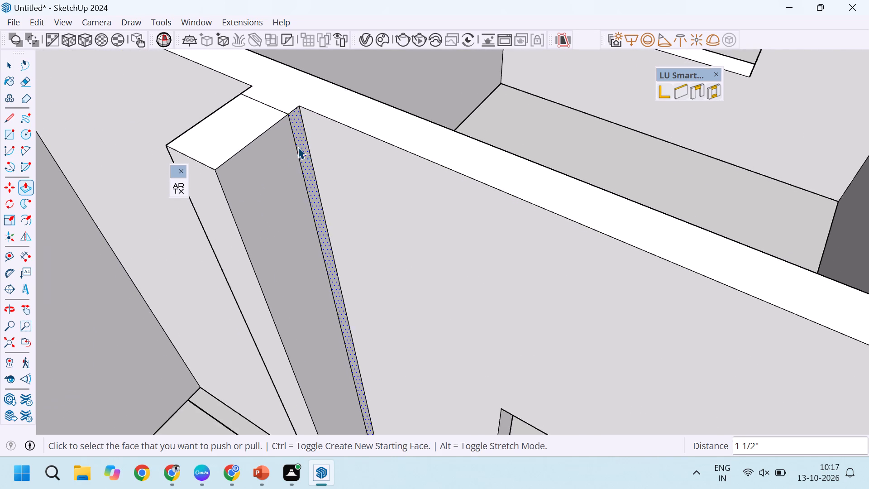
key("e")
left_click(297, 151)
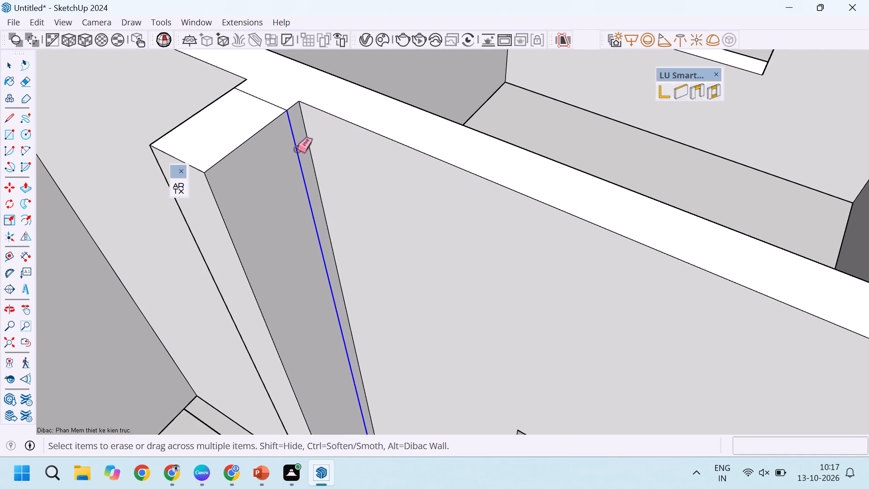
left_click_drag(275, 101, 265, 106)
scroll(292, 104, "down", 19)
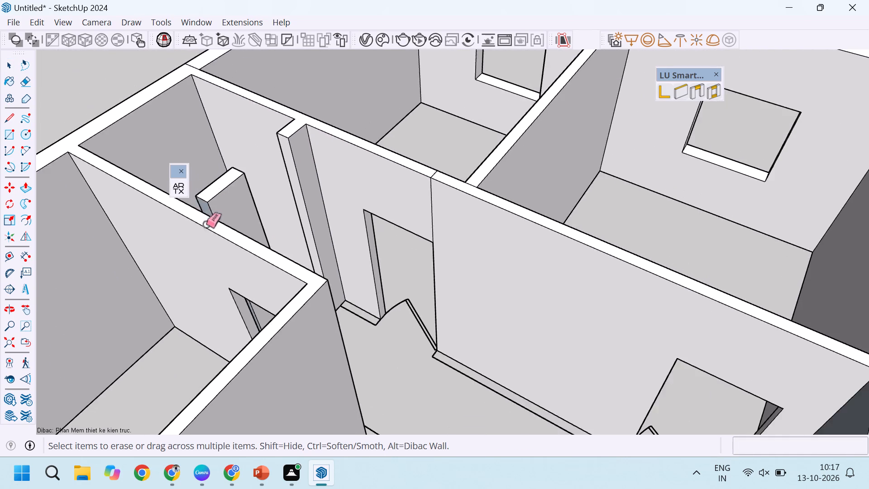
Push/pull the end face of the small room's short partition by 4 1/2" to meet the corner room's partition.
middle_click_drag(246, 239, 424, 242)
middle_click_drag(382, 269, 164, 336)
scroll(248, 209, "up", 5)
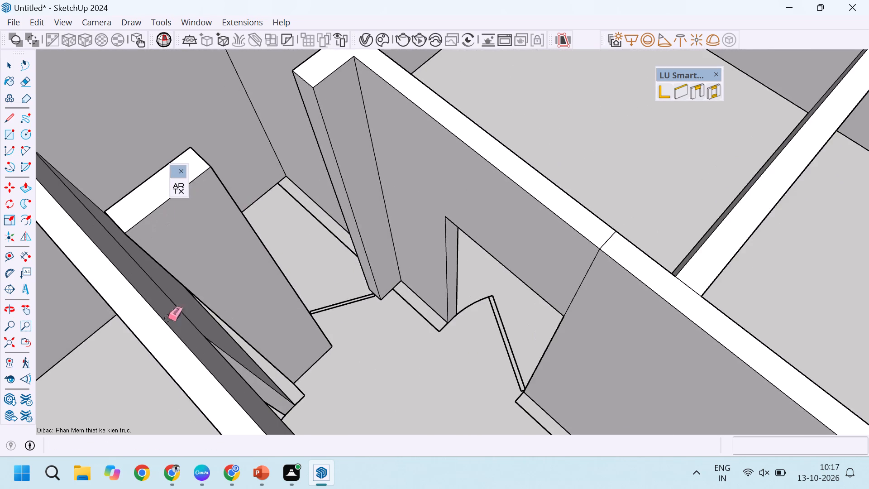
scroll(181, 319, "down", 4)
middle_click_drag(209, 323, 359, 283)
scroll(229, 349, "up", 5)
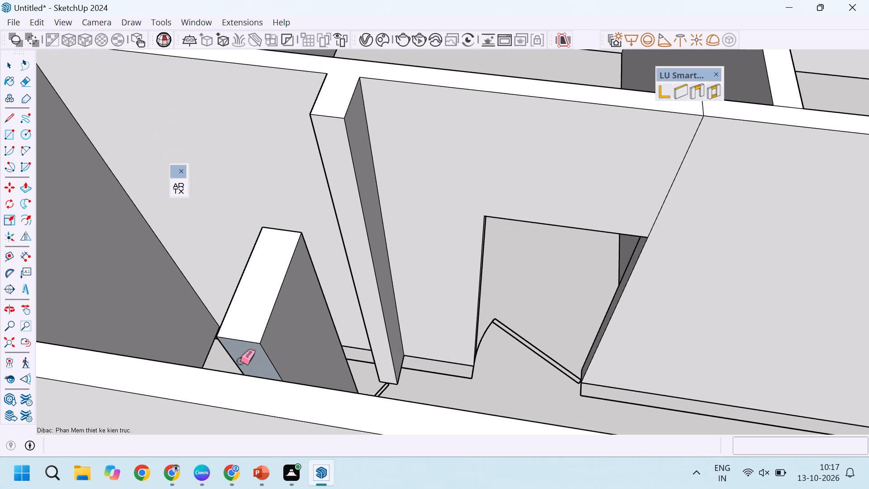
key("p")
left_click(244, 354)
left_click(250, 378)
scroll(341, 303, "down", 2)
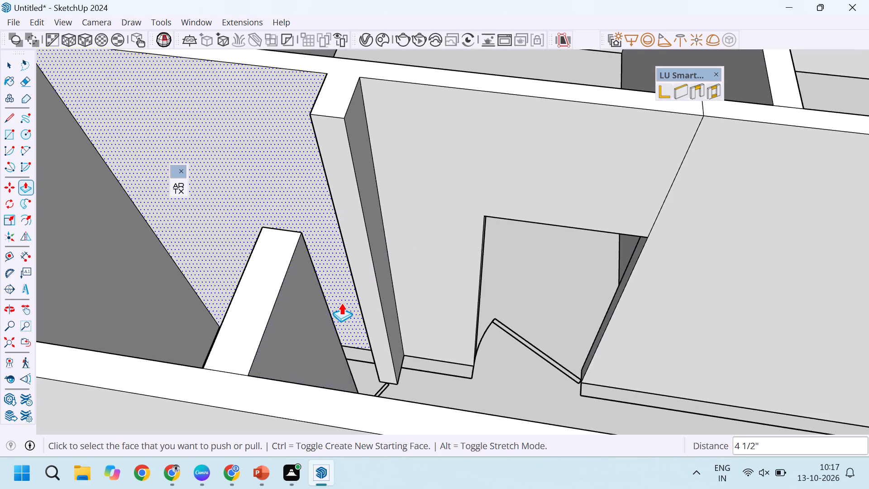
Erase the vertical seam beside the small doorway in the hall's rear partition and the matching seam on its top face.
scroll(341, 303, "down", 10)
scroll(316, 236, "up", 12)
scroll(446, 301, "down", 7)
scroll(787, 372, "up", 4)
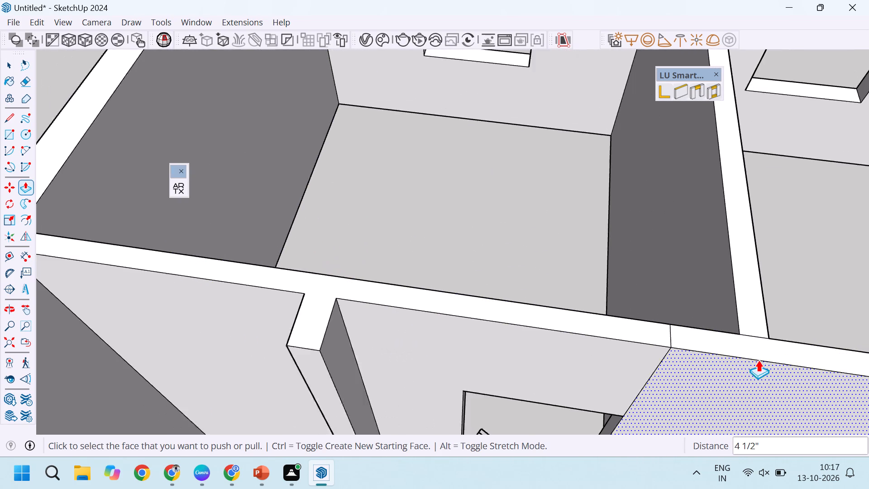
scroll(690, 358, "down", 3)
key("e")
left_click_drag(661, 373, 641, 371)
scroll(669, 336, "up", 4)
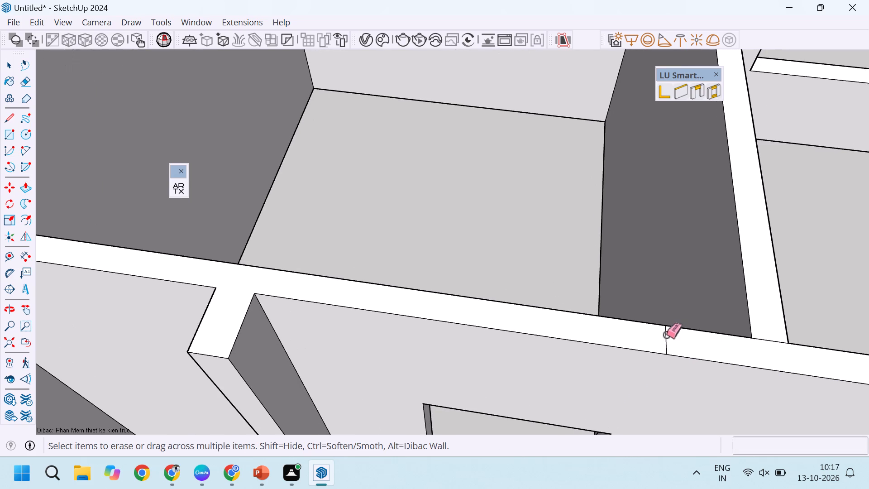
left_click(666, 336)
scroll(646, 326, "down", 17)
Erase the seam edges where the hall's rear partition meets the rear rooms' dividing wall and the stair-side outer wall.
middle_click_drag(578, 325, 244, 396)
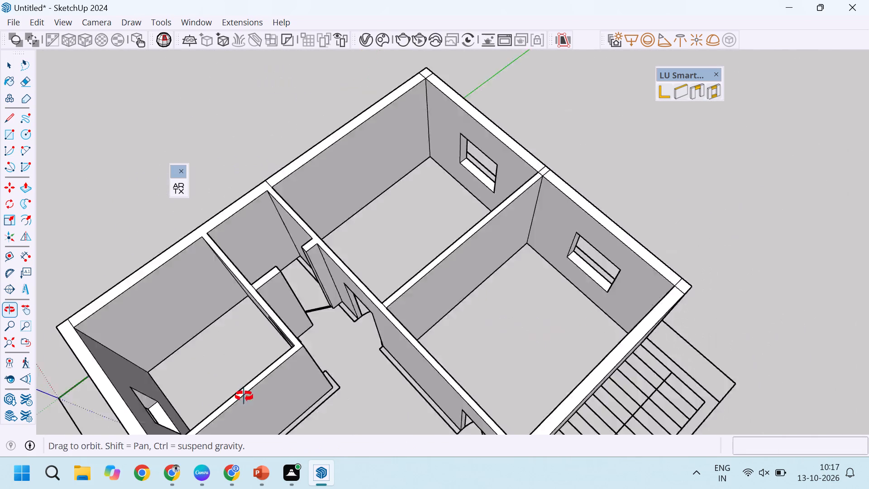
middle_click_drag(244, 396, 128, 386)
scroll(462, 179, "up", 9)
left_click_drag(293, 187, 320, 169)
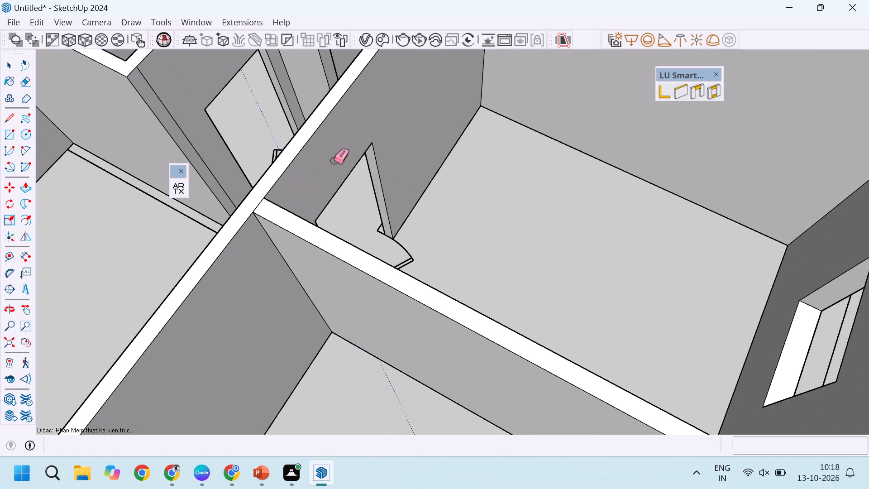
scroll(334, 161, "down", 13)
scroll(223, 292, "up", 11)
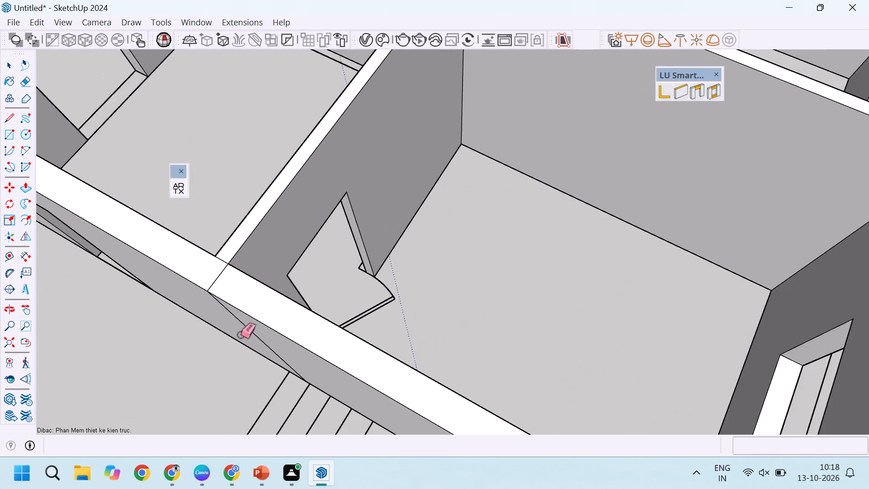
middle_click_drag(248, 334, 350, 264)
scroll(247, 334, "up", 1)
left_click_drag(348, 277, 332, 277)
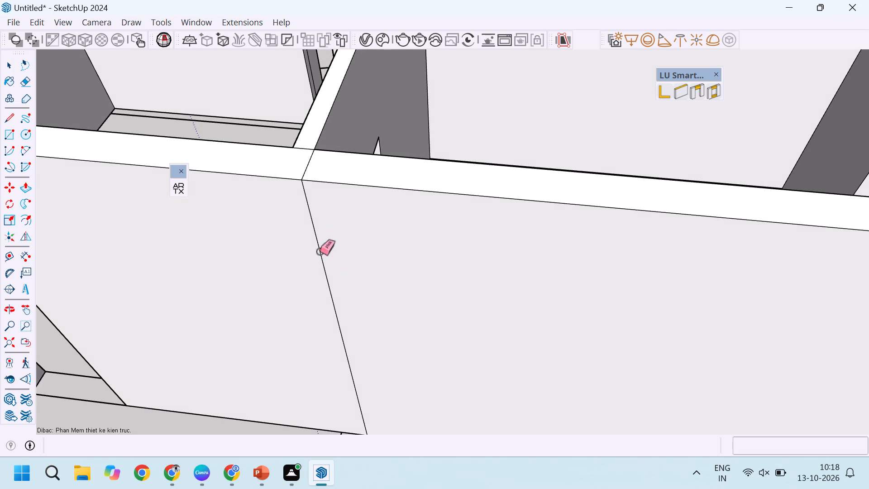
left_click_drag(320, 254, 309, 253)
scroll(317, 175, "up", 4)
left_click_drag(308, 163, 304, 163)
scroll(324, 192, "down", 5)
scroll(311, 173, "up", 5)
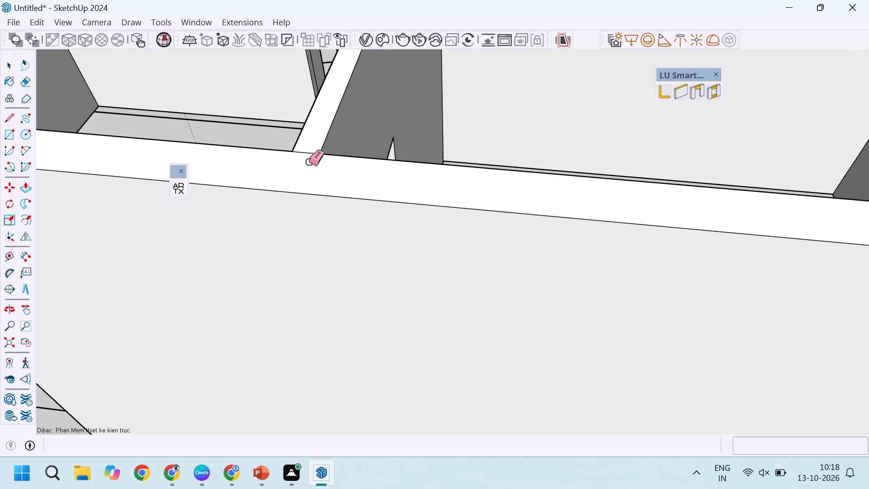
left_click_drag(309, 154, 316, 137)
Erase the top and vertical seam edges on both outer faces at the building's rear corner beside the stairs.
scroll(306, 225, "down", 20)
scroll(306, 225, "down", 1)
scroll(453, 240, "up", 3)
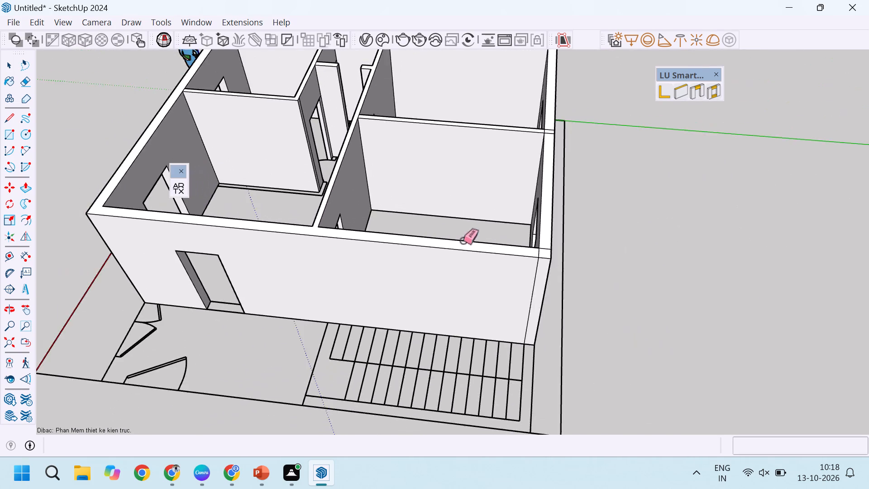
scroll(463, 241, "up", 3)
scroll(584, 255, "up", 9)
left_click(616, 244)
left_click_drag(598, 260, 563, 274)
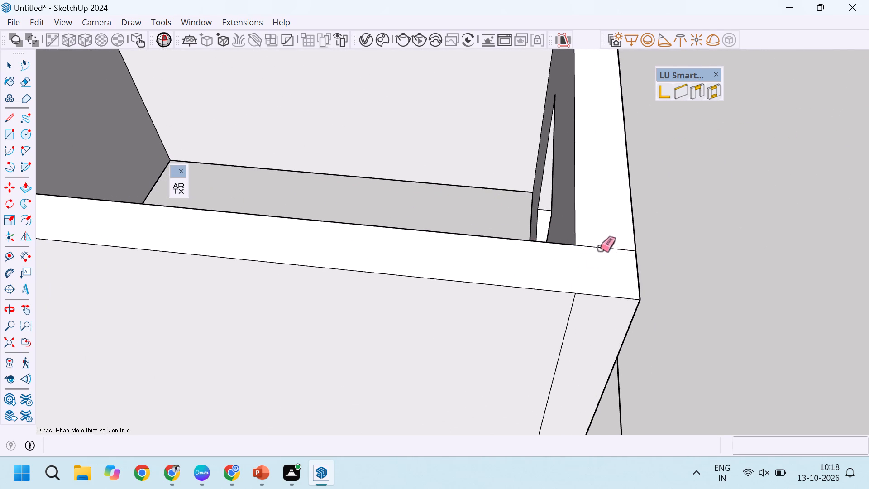
left_click_drag(607, 237, 601, 257)
scroll(595, 242, "down", 5)
left_click_drag(578, 324, 564, 322)
scroll(364, 290, "down", 5)
middle_click_drag(611, 267, 589, 267)
scroll(610, 267, "up", 1)
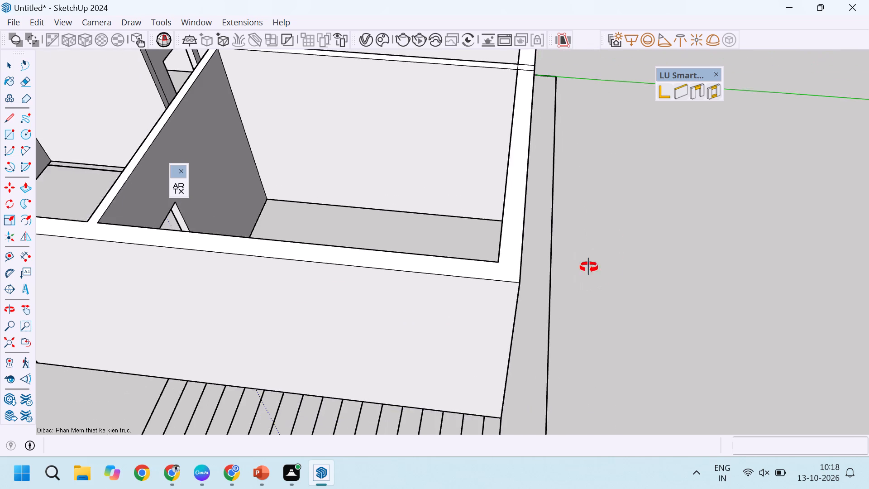
middle_click_drag(589, 267, 337, 267)
scroll(307, 261, "up", 3)
left_click_drag(218, 215, 200, 222)
scroll(241, 250, "down", 3)
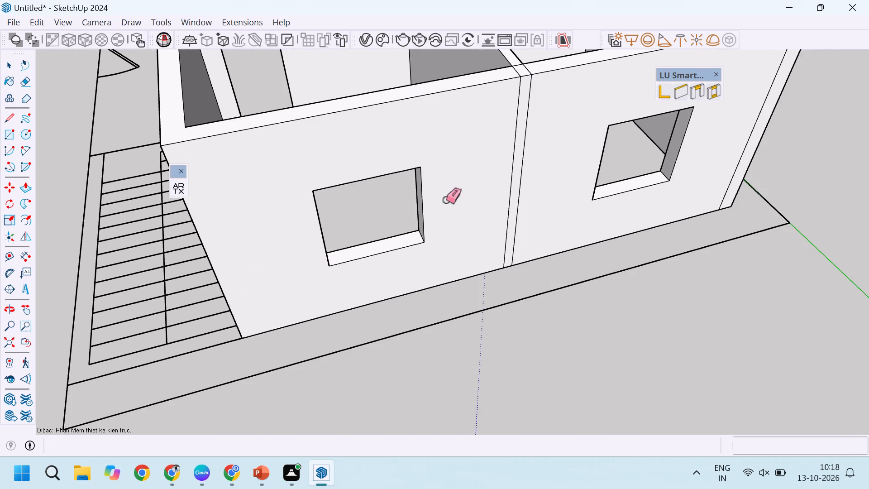
Erase the seam edges on the rear outer wall's face and top where the rear rooms' dividing wall joins it.
scroll(512, 119, "up", 3)
left_click_drag(545, 105, 497, 126)
scroll(523, 216, "down", 5)
scroll(540, 127, "up", 7)
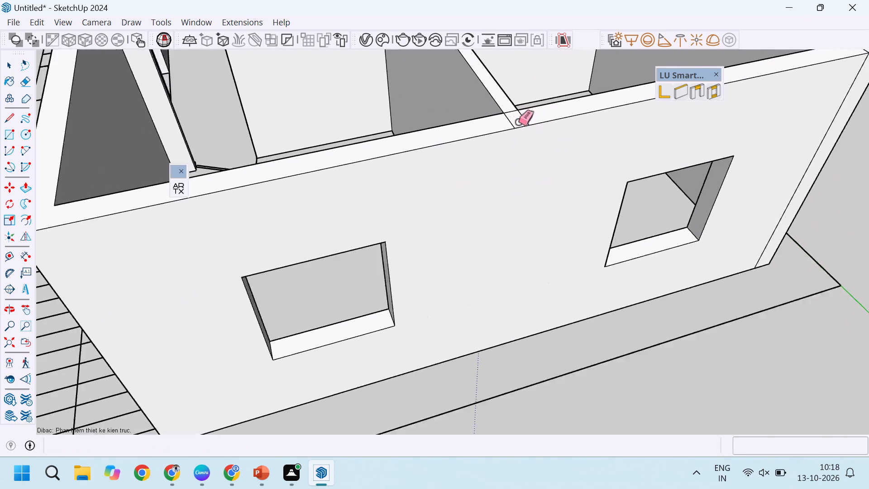
scroll(519, 123, "up", 5)
left_click_drag(501, 98, 511, 115)
left_click_drag(513, 115, 497, 125)
left_click_drag(542, 119, 504, 129)
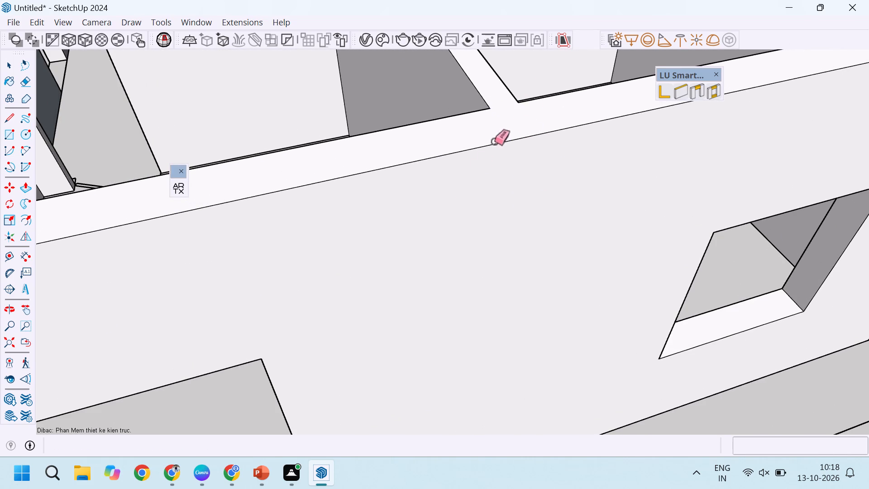
Erase the seam edges on the top and outer faces at the building's rear corner opposite the stairs.
scroll(465, 185, "down", 20)
scroll(689, 116, "up", 5)
scroll(593, 145, "up", 7)
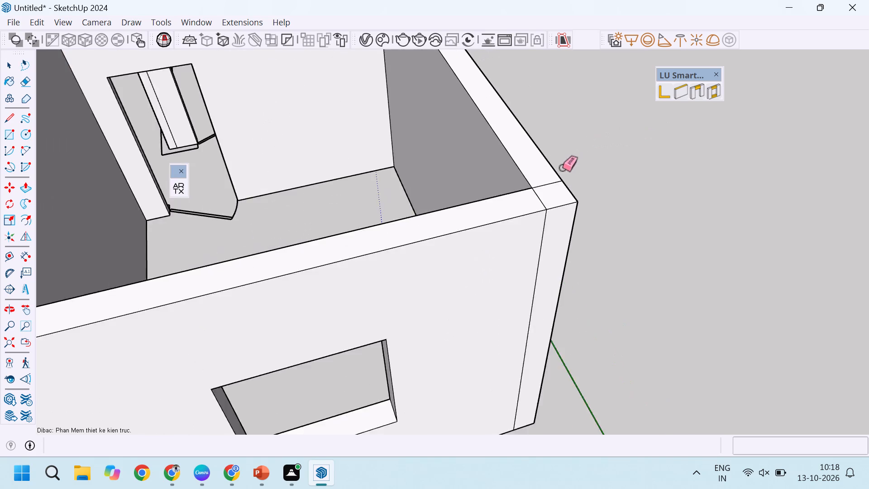
scroll(563, 168, "up", 3)
left_click_drag(494, 237, 450, 316)
left_click_drag(434, 318, 400, 338)
scroll(449, 221, "down", 13)
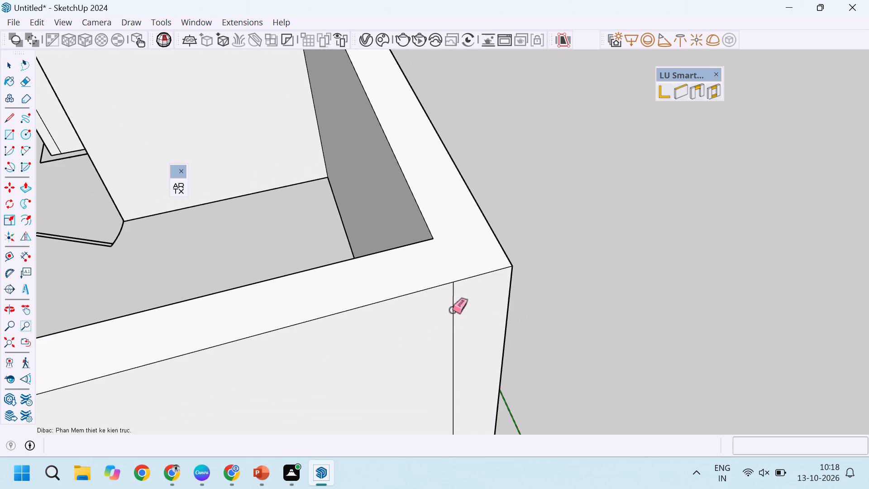
left_click(450, 329)
left_click_drag(459, 326, 441, 329)
scroll(429, 323, "down", 5)
middle_click_drag(489, 283, 276, 317)
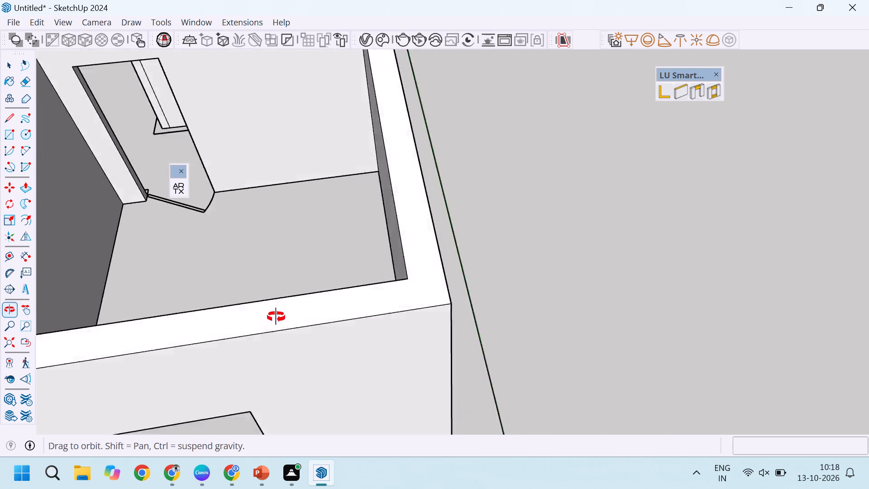
middle_click_drag(276, 317, 274, 316)
scroll(345, 276, "up", 4)
left_click_drag(364, 268, 347, 276)
scroll(334, 297, "down", 12)
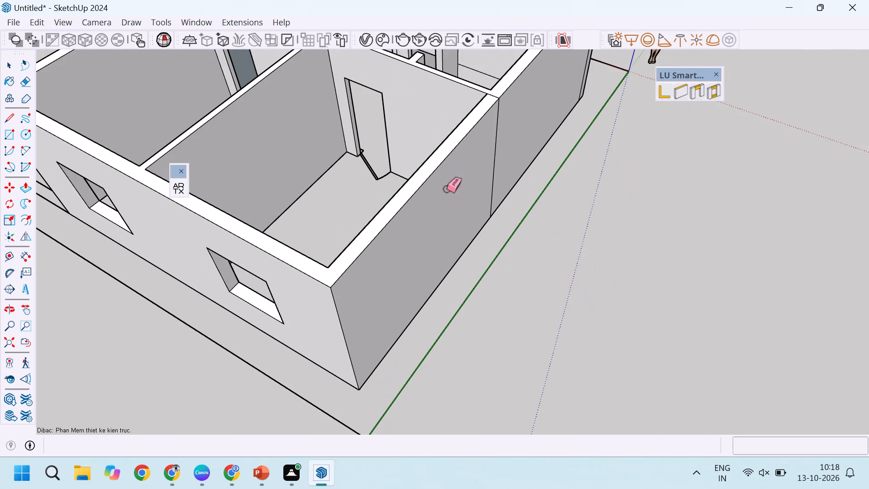
Erase the vertical and top seam edges on the outer side wall opposite the stairs where the hall's rear partition joins it.
left_click_drag(506, 123, 490, 137)
scroll(487, 92, "up", 9)
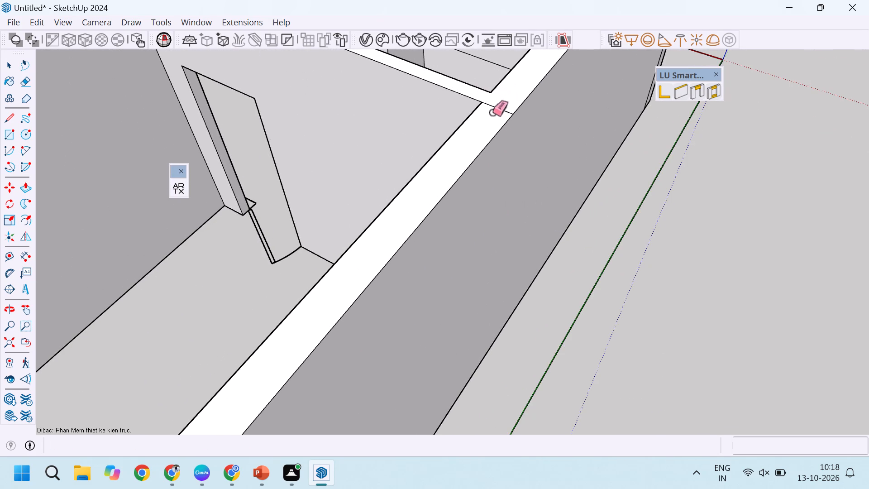
left_click(493, 113)
left_click_drag(499, 110, 501, 105)
scroll(445, 227, "down", 17)
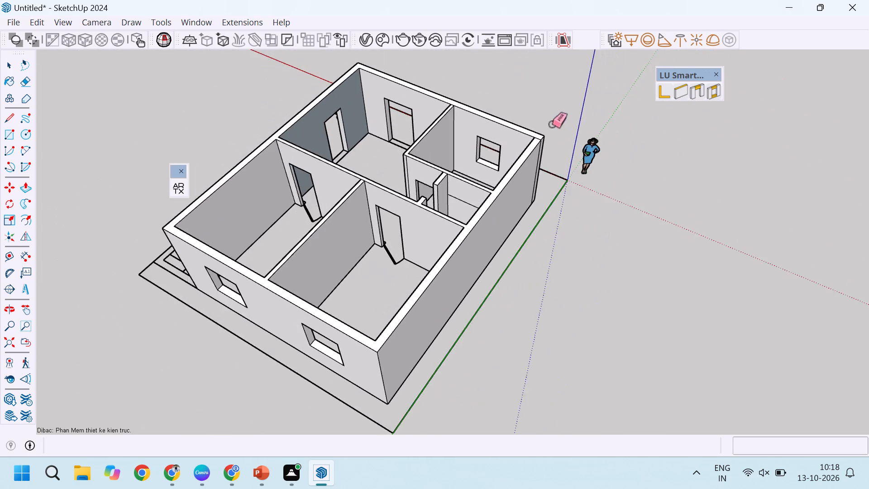
Erase the seam edges on the outer side wall at the front corner nearest the standing figure.
scroll(552, 126, "up", 17)
scroll(493, 195, "up", 3)
left_click_drag(543, 151, 540, 157)
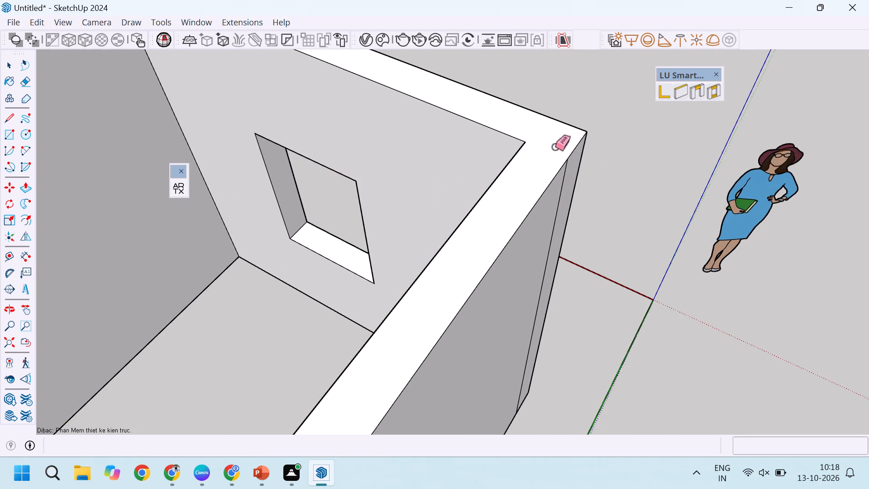
left_click(561, 201)
scroll(554, 205, "down", 20)
scroll(554, 205, "down", 1)
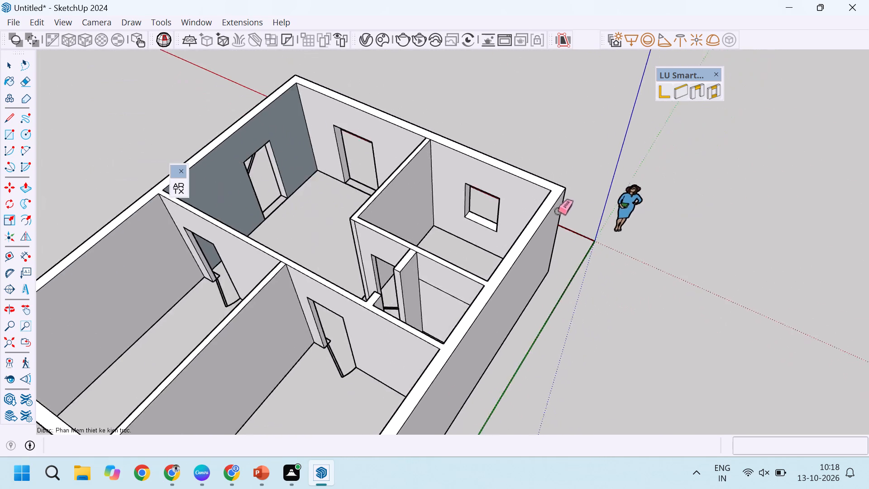
Erase the vertical seam beside the small doorway on the front room's rear partition, near the hall.
scroll(387, 233, "up", 10)
middle_click_drag(442, 242, 588, 240)
scroll(443, 243, "up", 1)
scroll(518, 225, "up", 3)
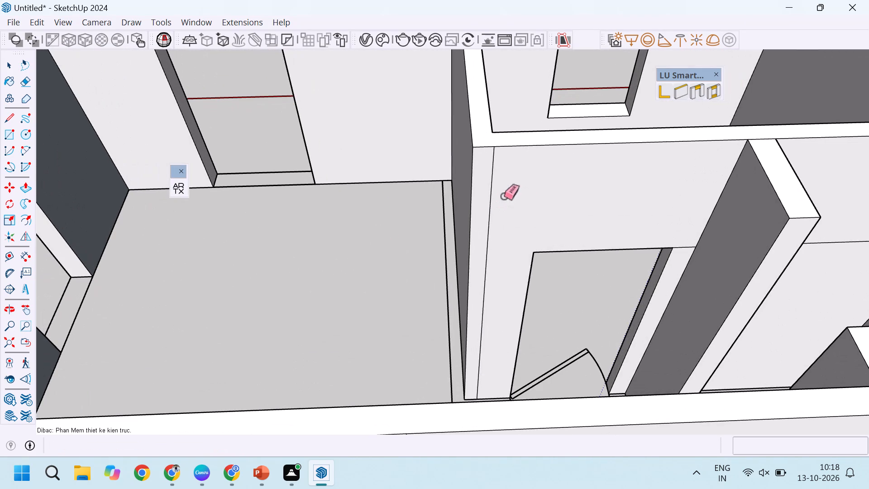
left_click_drag(501, 192, 491, 191)
scroll(543, 213, "down", 12)
Examine the whole wall model from all around for leftover seams and check its door and window openings.
middle_click_drag(442, 324, 501, 324)
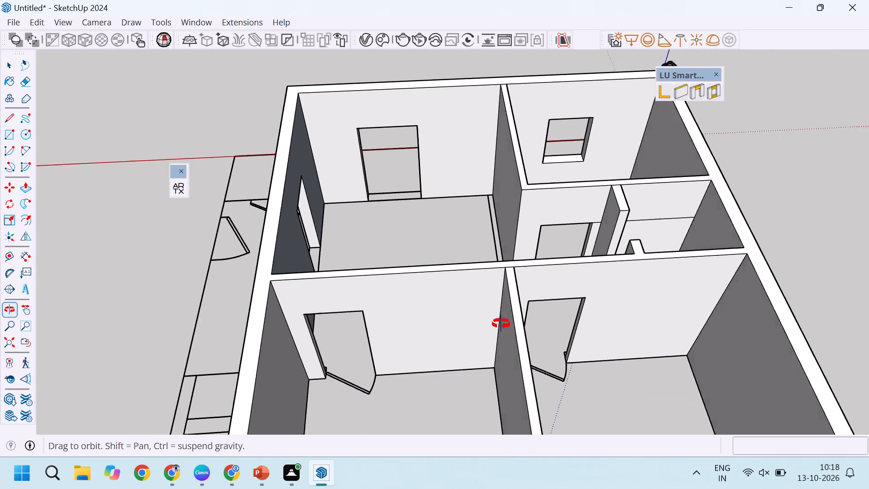
middle_click_drag(501, 324, 638, 320)
middle_click_drag(419, 334, 563, 306)
scroll(456, 256, "down", 5)
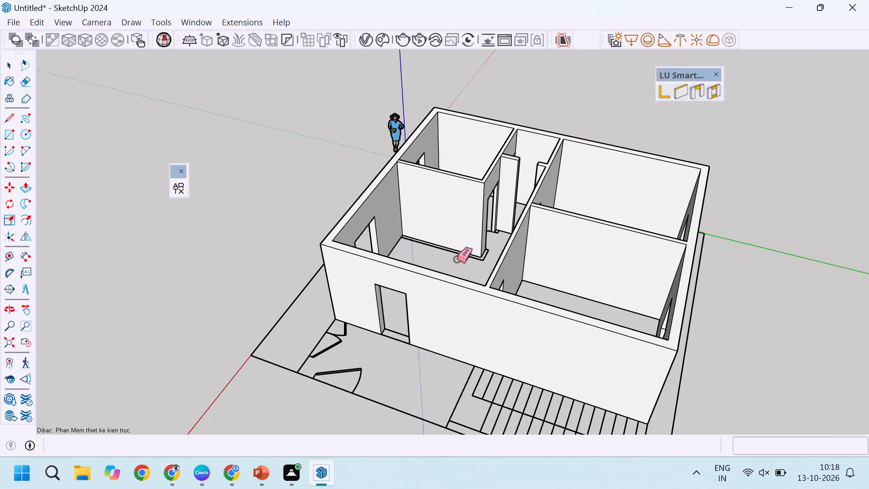
middle_click_drag(391, 268, 571, 273)
scroll(468, 240, "up", 4)
scroll(493, 317, "down", 3)
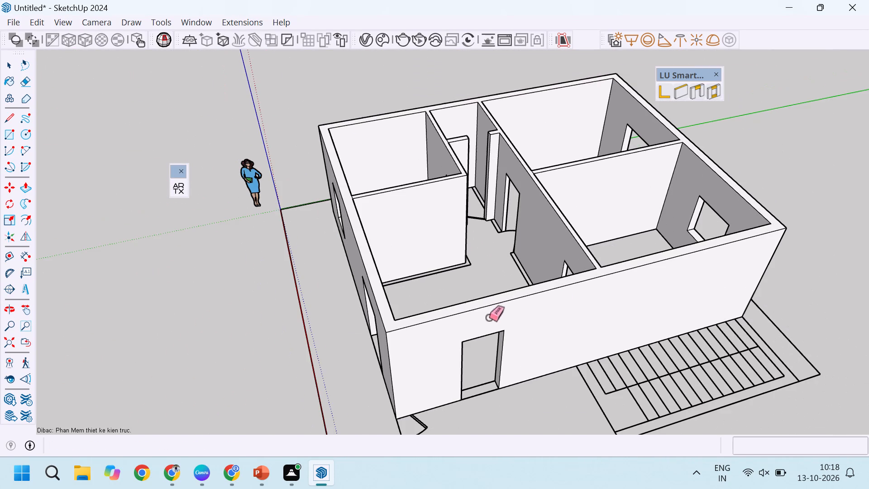
middle_click_drag(423, 343, 621, 357)
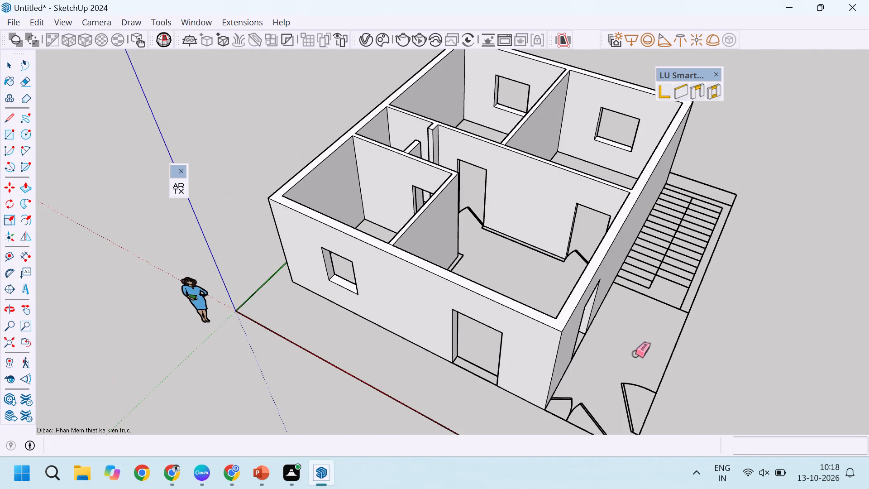
scroll(635, 355, "up", 5)
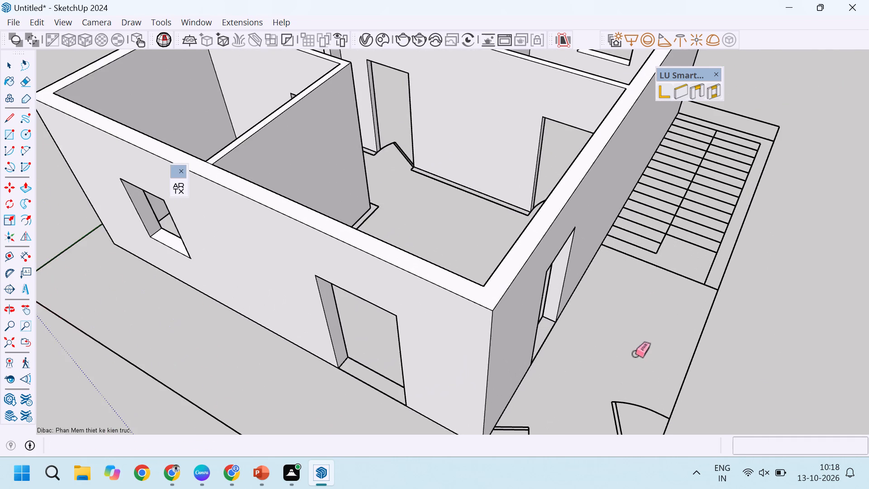
key("space")
scroll(592, 357, "down", 5)
scroll(506, 345, "down", 5)
scroll(565, 328, "up", 4)
scroll(395, 230, "down", 4)
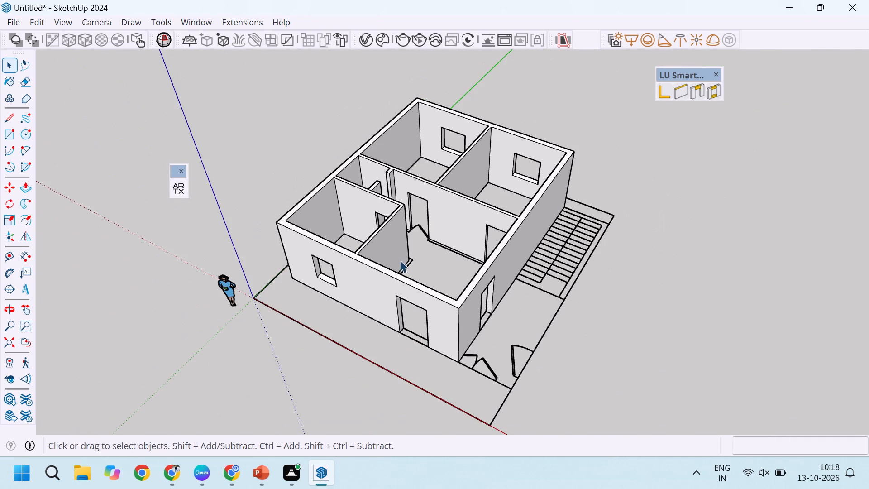
scroll(347, 213, "up", 3)
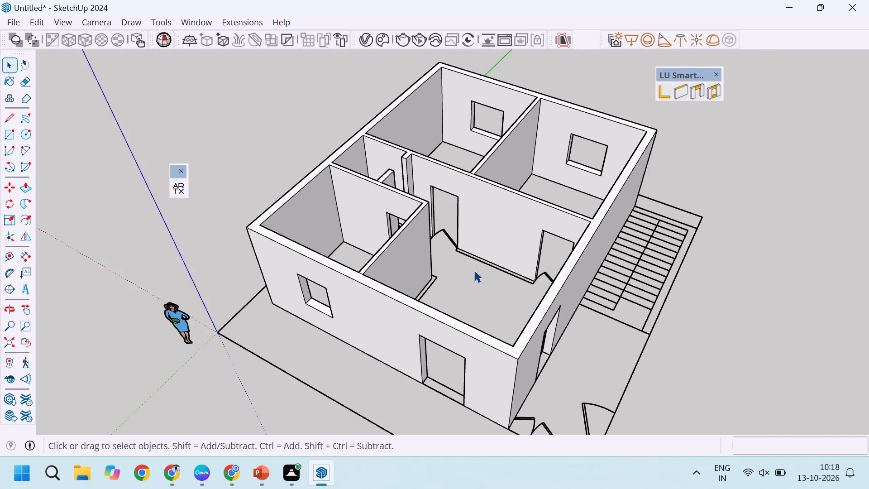
scroll(472, 278, "down", 4)
scroll(420, 335, "up", 4)
middle_click_drag(474, 335, 566, 387)
scroll(474, 335, "up", 1)
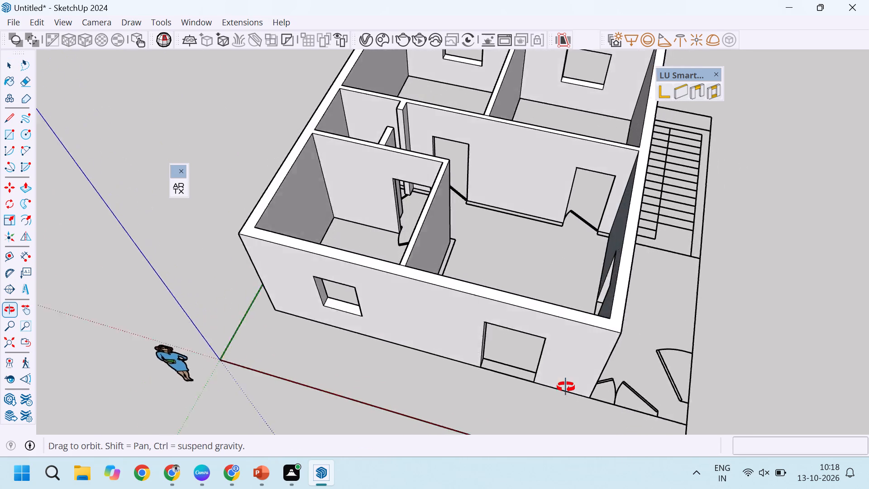
middle_click_drag(566, 387, 567, 387)
middle_click_drag(635, 311, 318, 217)
scroll(544, 336, "down", 4)
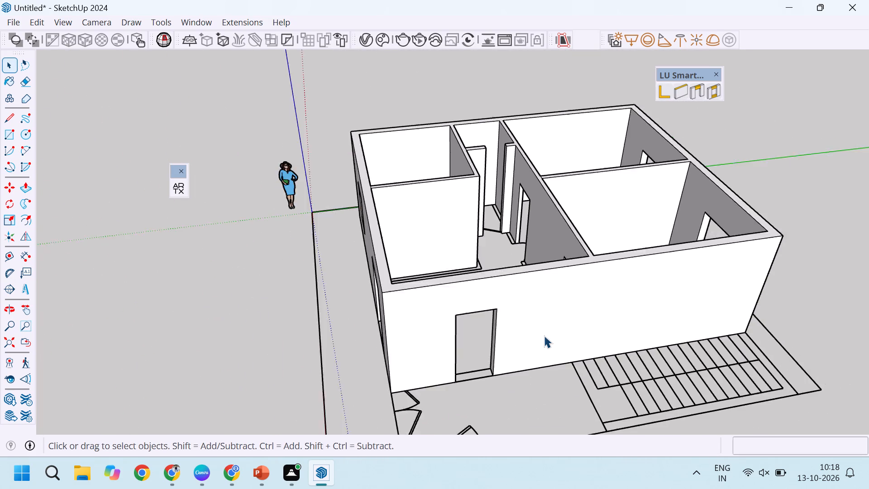
scroll(544, 330, "up", 8)
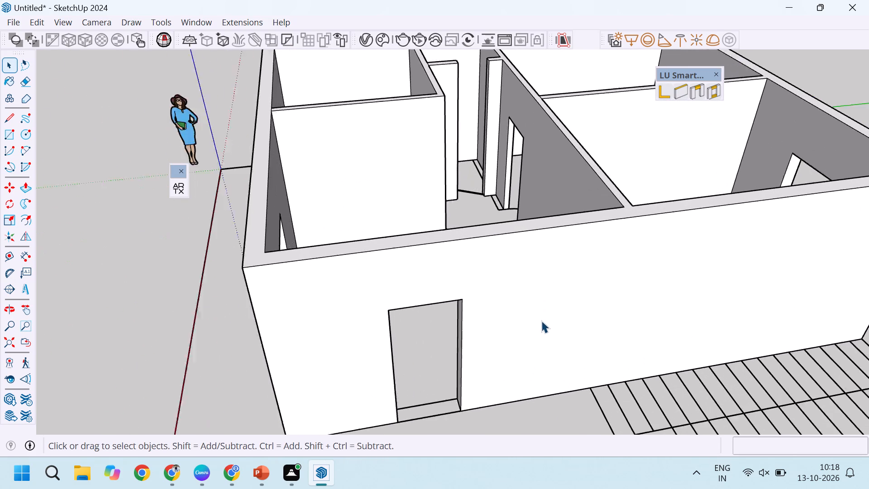
scroll(541, 321, "down", 9)
middle_click_drag(315, 323, 567, 294)
middle_click(570, 292)
scroll(569, 271, "up", 4)
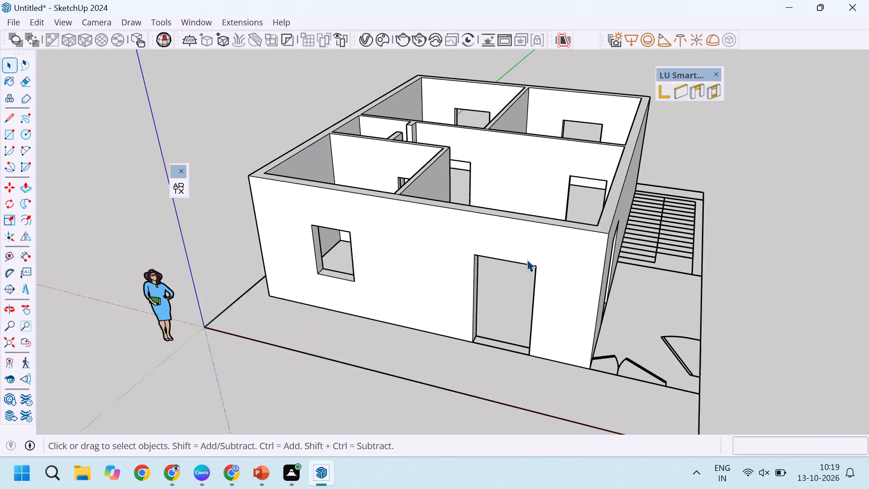
scroll(521, 260, "down", 5)
middle_click_drag(430, 248, 495, 366)
Shift the hall doorway in the front outer wall toward the window by pushing both its side jambs 3' that way.
scroll(532, 295, "up", 9)
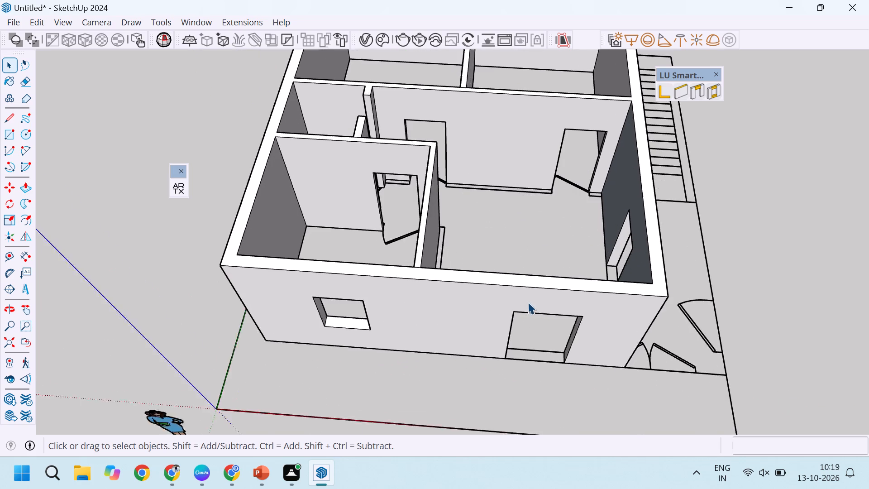
scroll(621, 338, "up", 5)
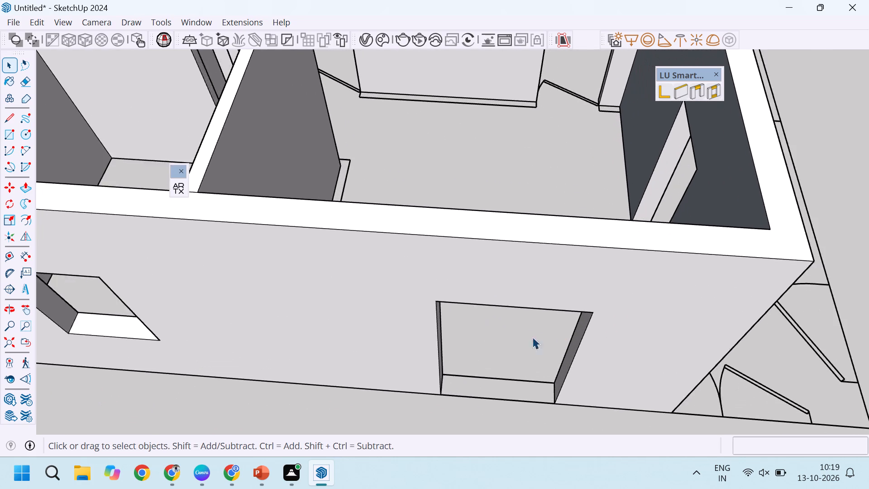
scroll(459, 337, "up", 4)
scroll(447, 389, "down", 3)
scroll(481, 409, "up", 4)
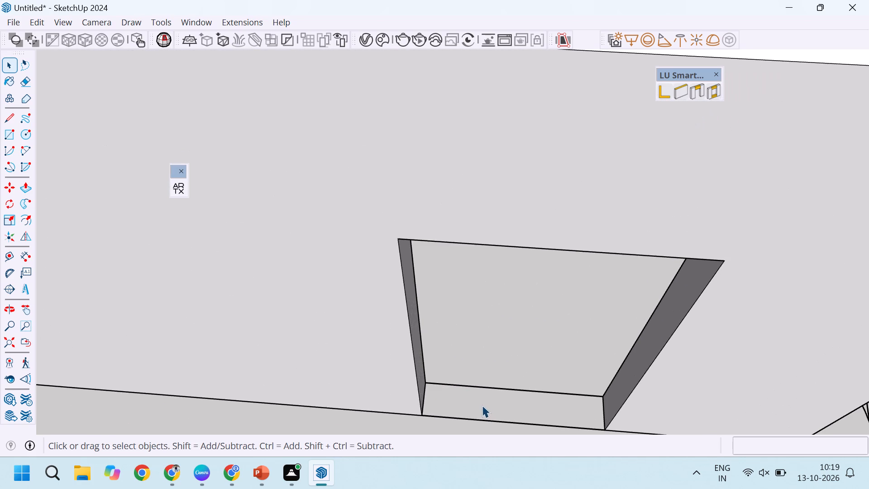
key("p")
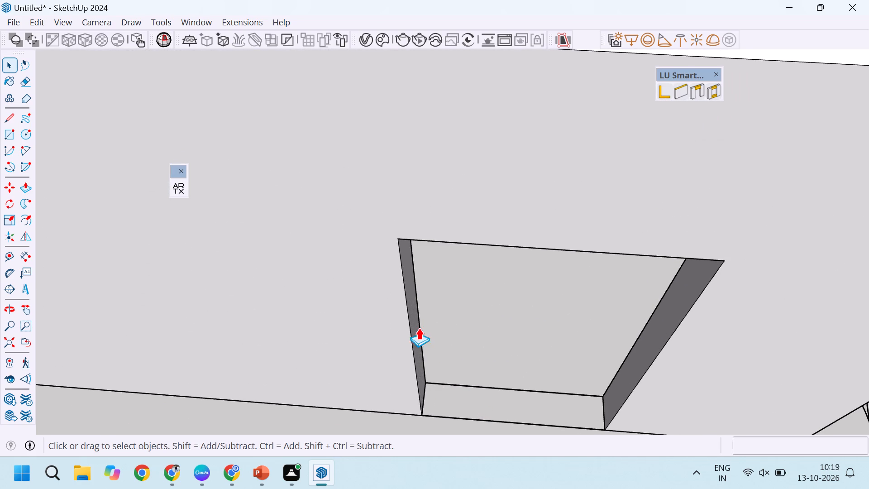
left_click(417, 318)
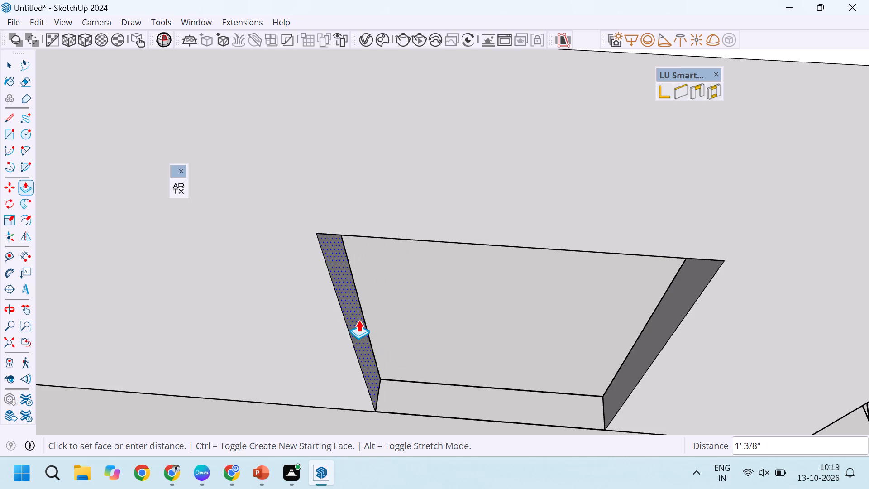
type("3'")
key("Return")
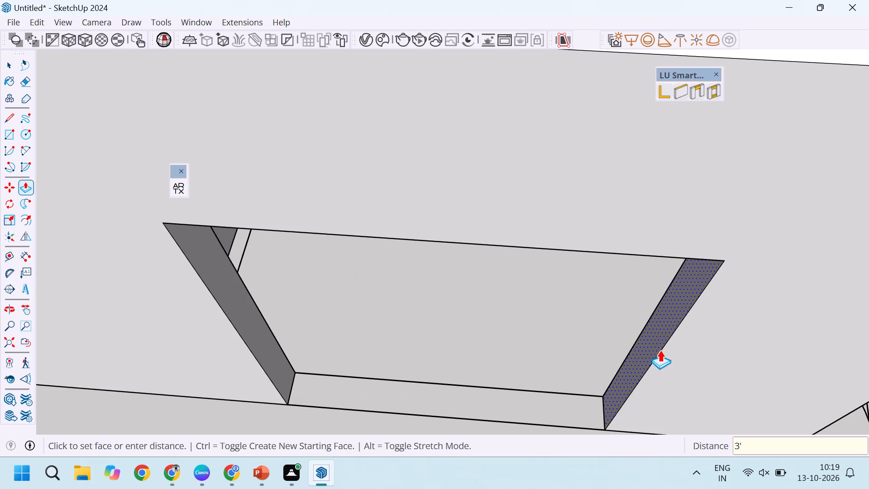
left_click(658, 333)
type("3'")
key("Return")
key("space")
scroll(442, 319, "down", 7)
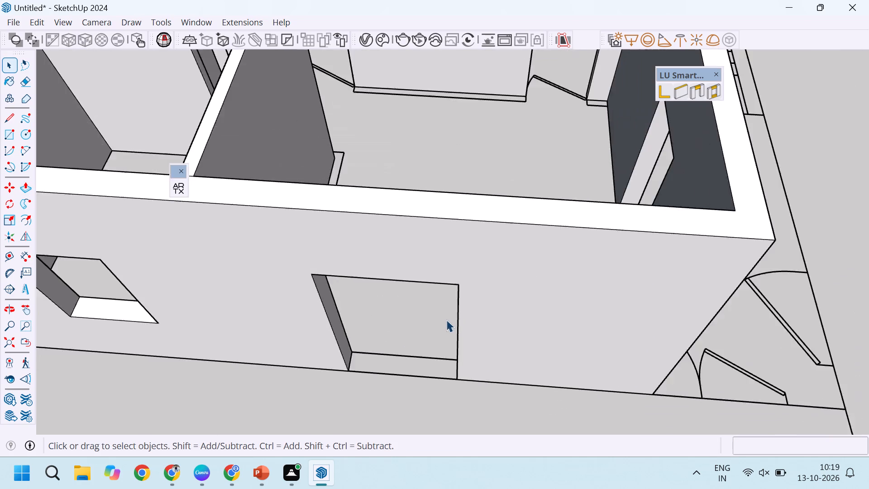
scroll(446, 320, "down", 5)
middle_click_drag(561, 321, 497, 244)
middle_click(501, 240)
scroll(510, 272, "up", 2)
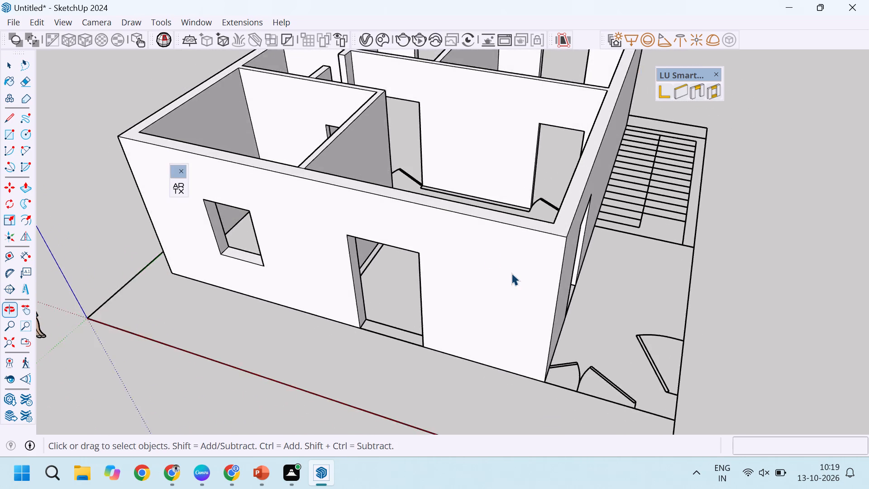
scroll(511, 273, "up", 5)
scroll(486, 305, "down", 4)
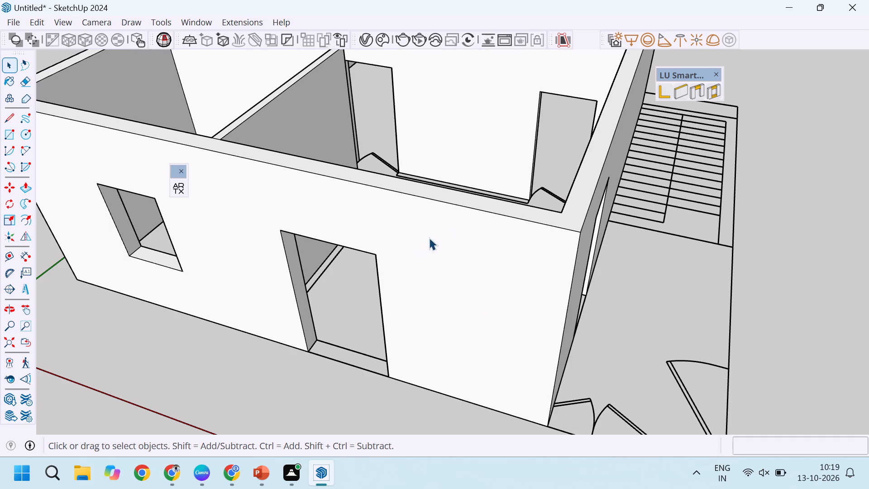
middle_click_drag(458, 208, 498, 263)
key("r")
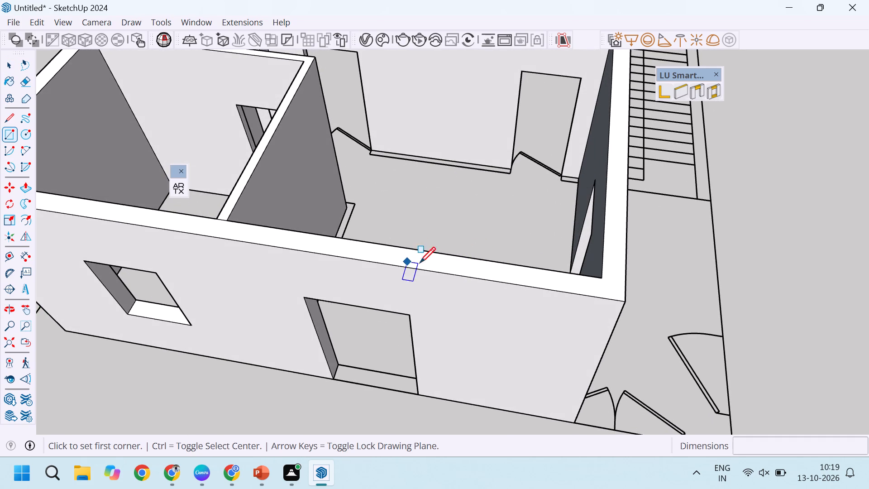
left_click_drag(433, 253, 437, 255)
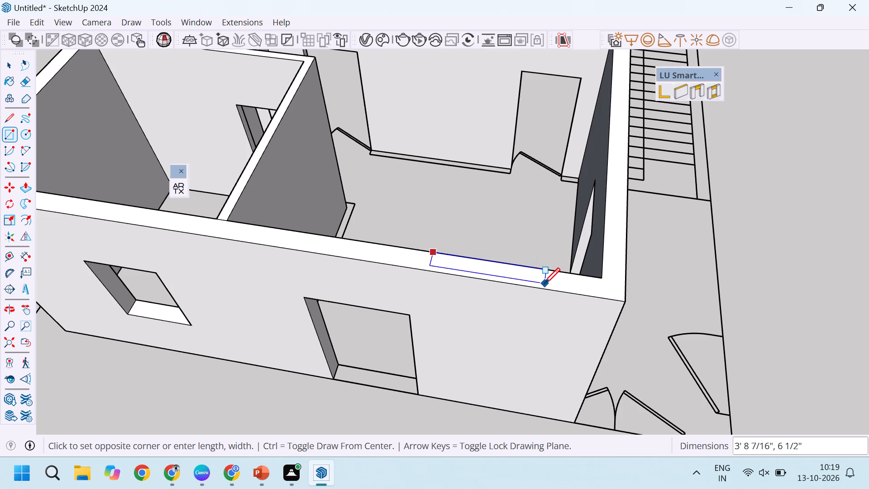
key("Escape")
Draw a line 6" outward from the front doorway's upper corner, then straight up to the wall's top edge.
key("l")
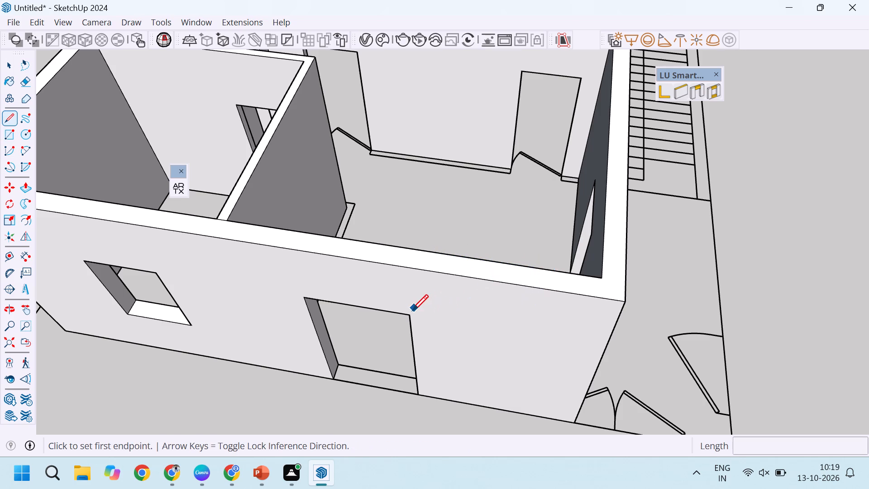
left_click(410, 313)
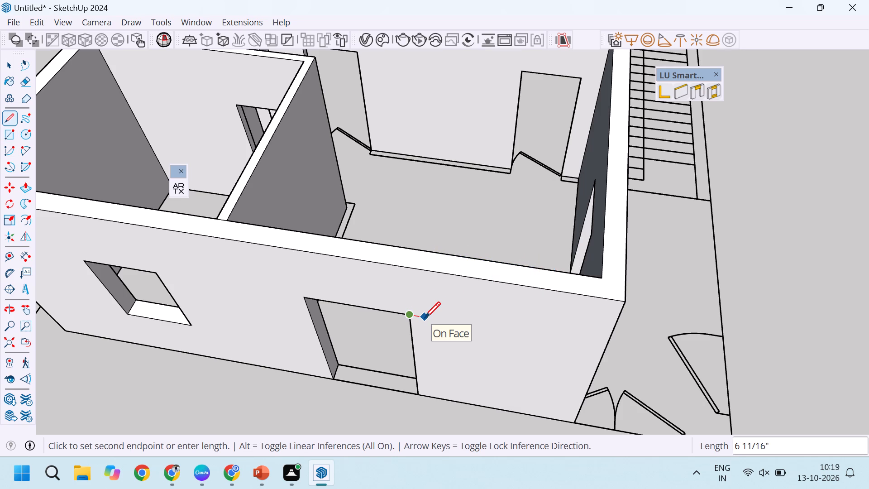
key("6")
key("Return")
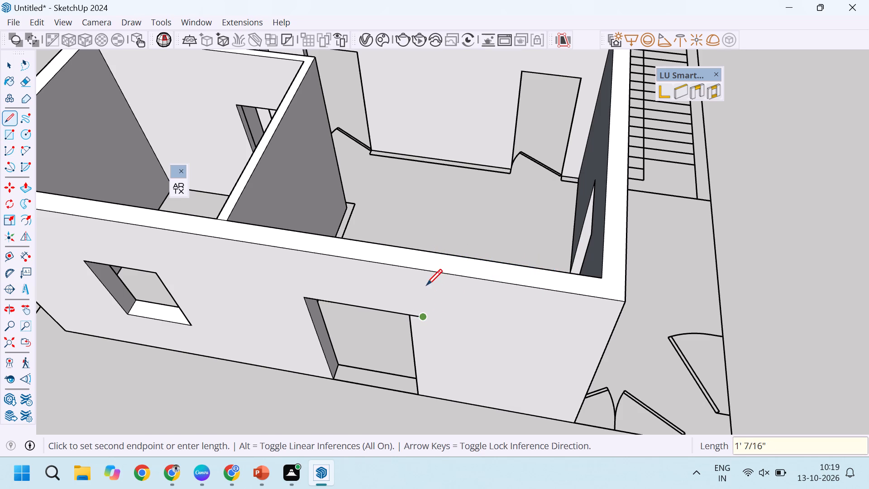
left_click(420, 267)
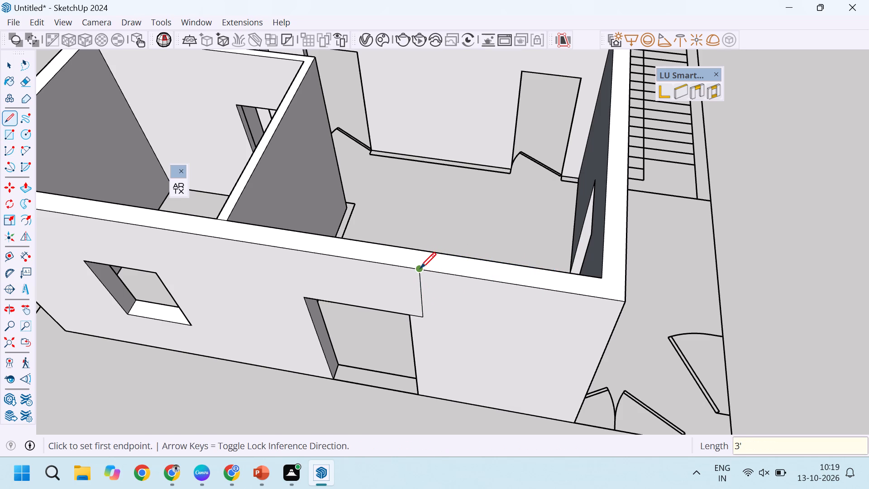
Draw a 3' by 9" rectangle on the front wall's top face, starting from the upper end of the marking line.
key("e")
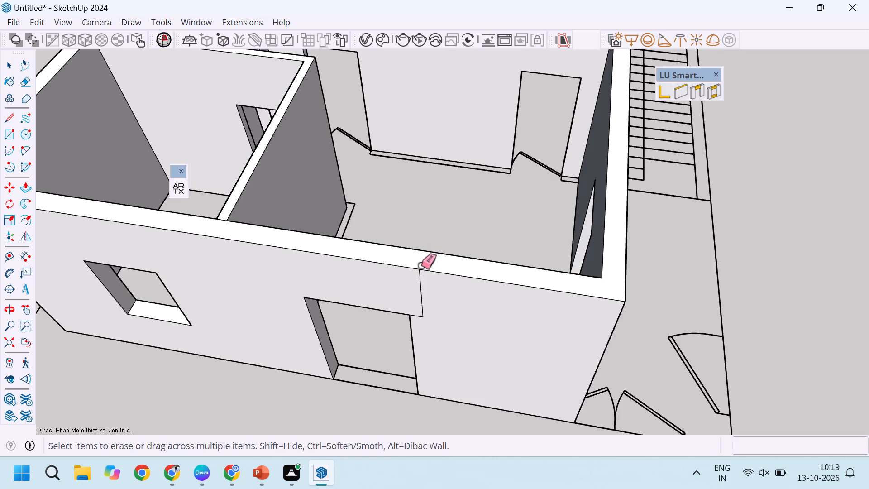
key("r")
left_click(421, 267)
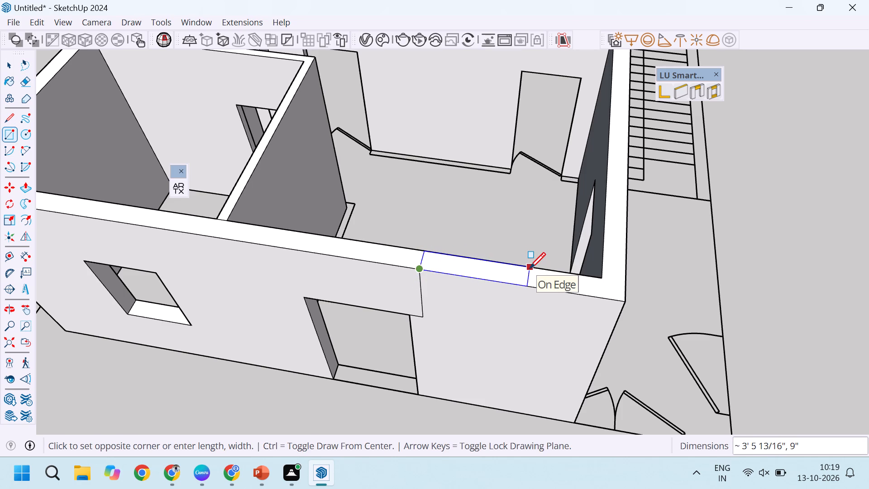
key("3")
type("',")
key("9")
key("Return")
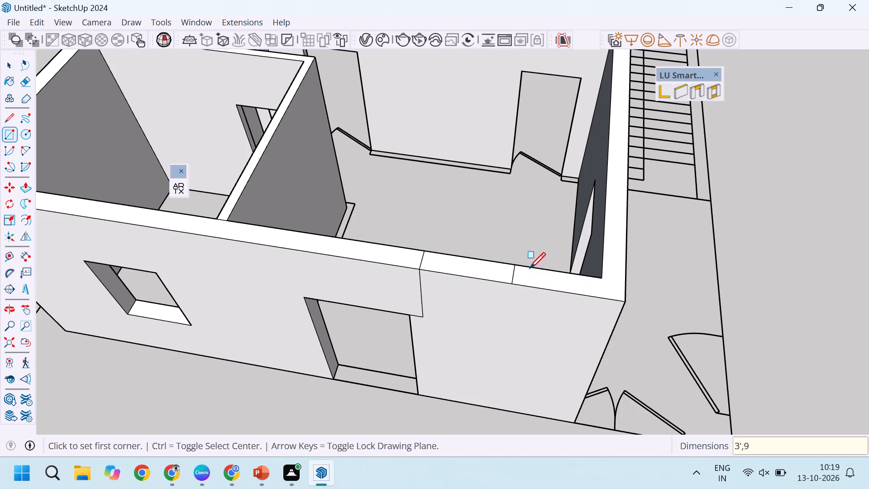
Cut the 3' wall section beside the front doorway down its full 10' height and delete the leftover face at its base.
scroll(484, 261, "up", 3)
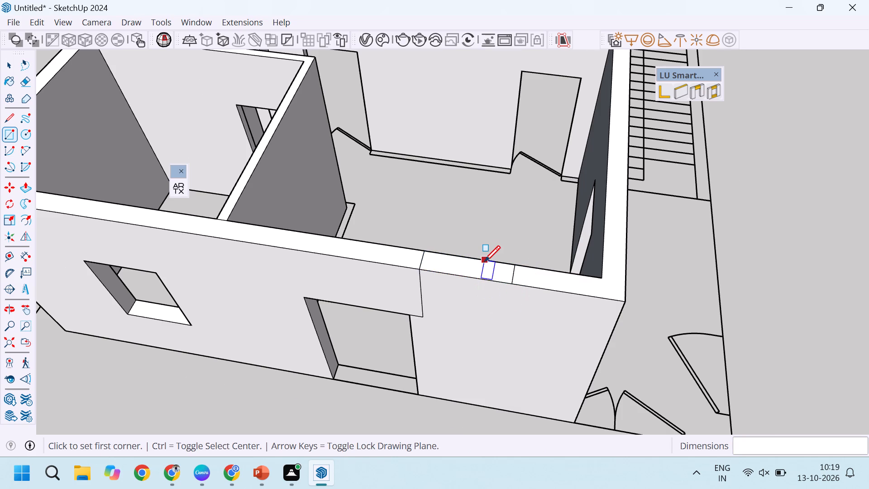
key("p")
left_click(474, 267)
scroll(475, 322, "down", 9)
scroll(467, 376, "up", 4)
left_click(469, 379)
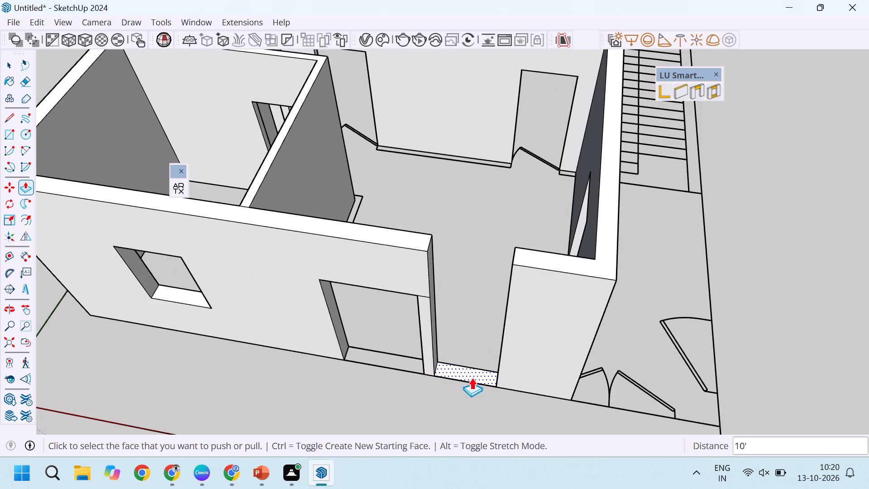
scroll(473, 377, "up", 5)
key("space")
left_click(486, 373)
key("Delete")
scroll(439, 307, "down", 3)
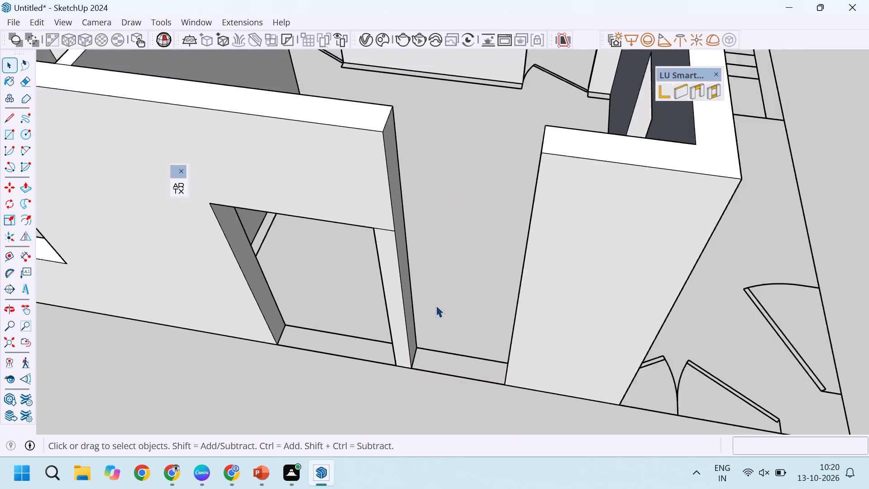
Create a window in the new front wall gap with a 914.4 mm sill height and 2133.6 mm top height.
scroll(436, 305, "down", 2)
scroll(419, 206, "up", 2)
left_click(714, 91)
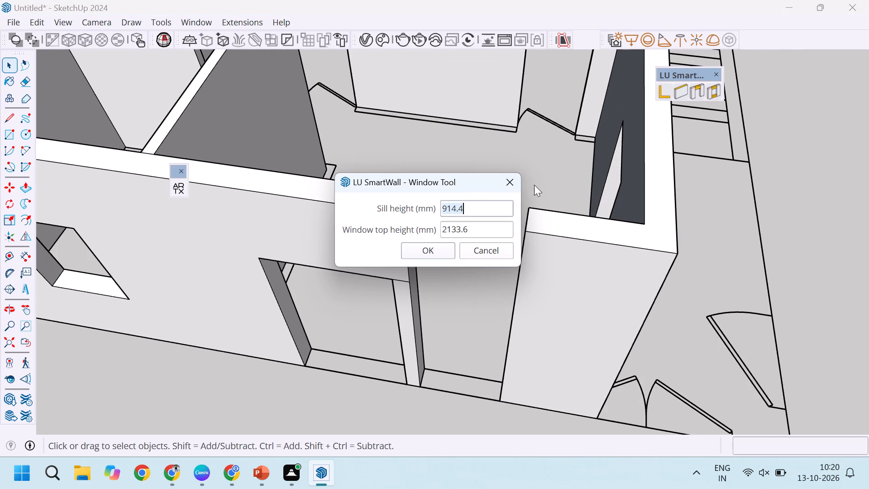
left_click(435, 254)
left_click(409, 227)
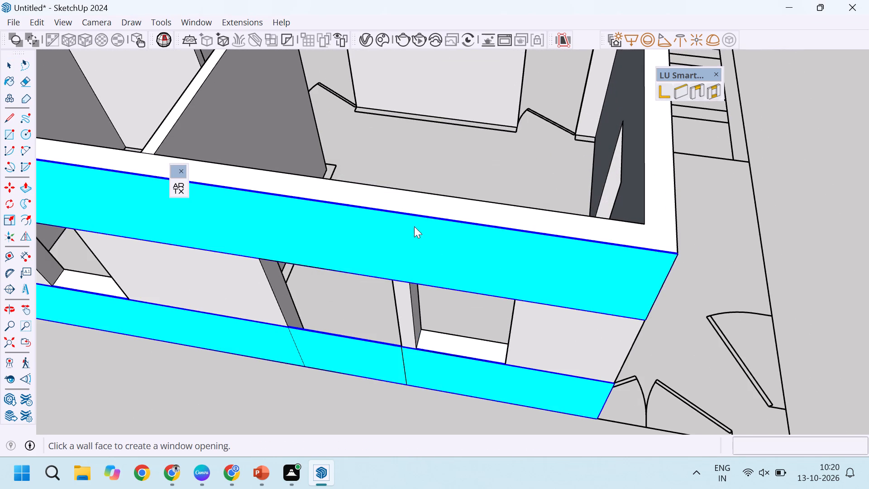
scroll(531, 278, "down", 3)
key("space")
Examine the new front window and the surrounding walls from the front and from the staircase side.
scroll(415, 292, "up", 3)
middle_click_drag(437, 396, 451, 402)
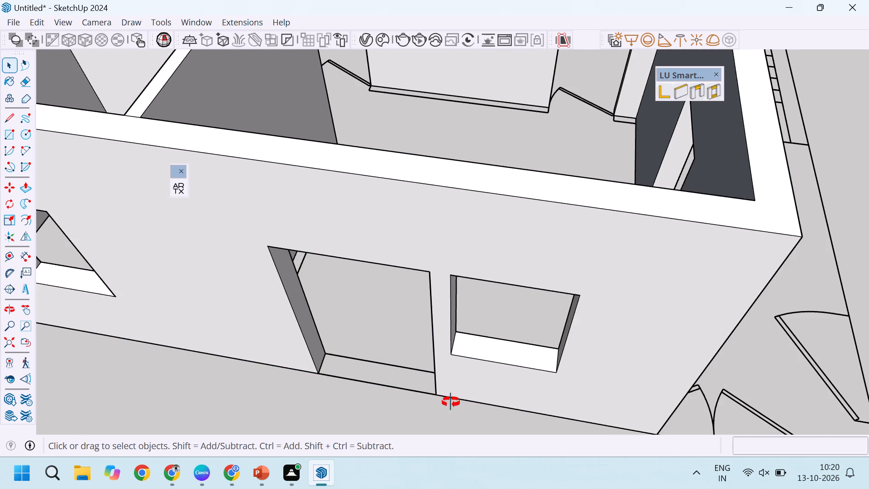
middle_click_drag(451, 402, 539, 380)
scroll(546, 345, "down", 6)
middle_click_drag(583, 343, 409, 339)
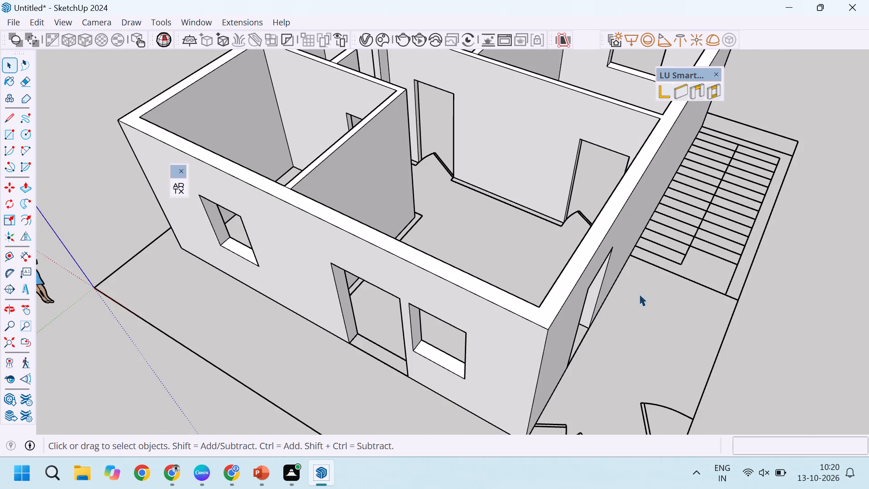
middle_click_drag(612, 291, 664, 272)
scroll(430, 272, "down", 5)
middle_click_drag(559, 272, 489, 287)
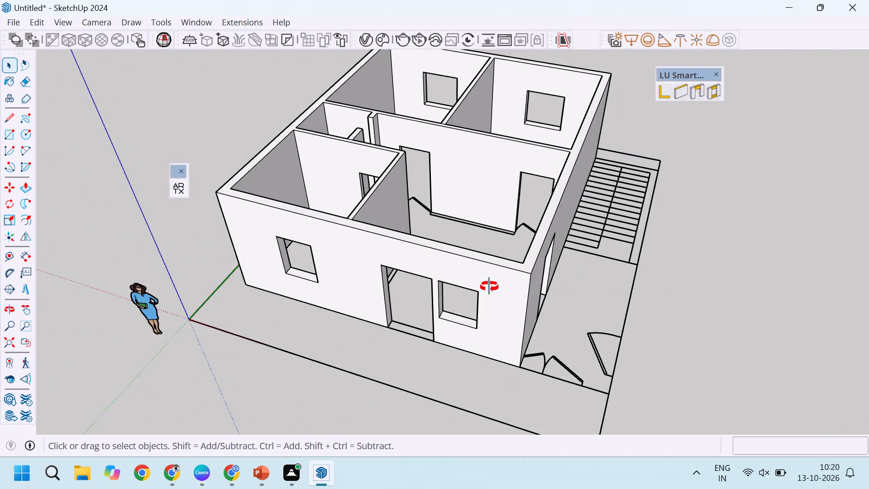
middle_click_drag(489, 287, 325, 299)
middle_click(325, 299)
scroll(539, 240, "up", 4)
scroll(500, 272, "up", 3)
scroll(488, 283, "down", 10)
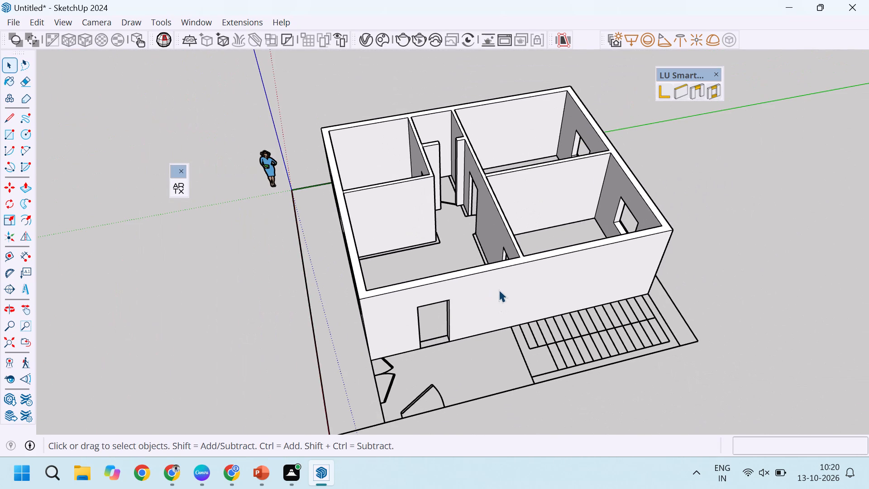
scroll(554, 262, "up", 7)
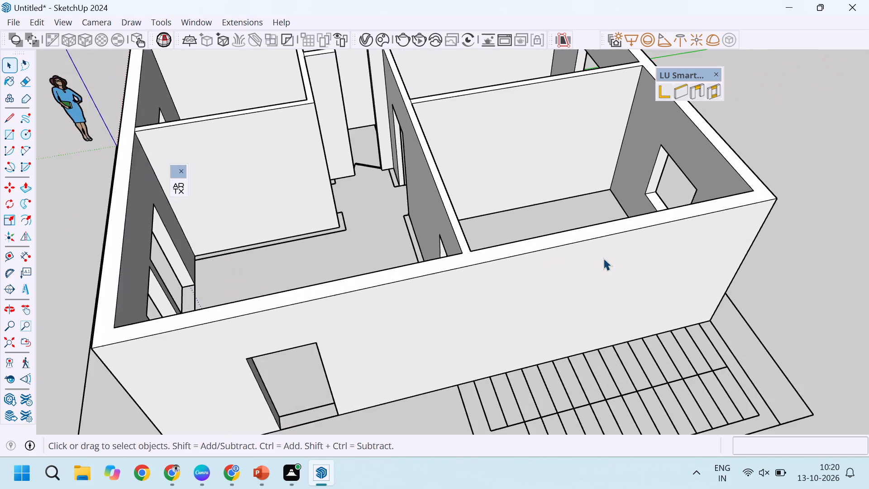
scroll(554, 251, "down", 5)
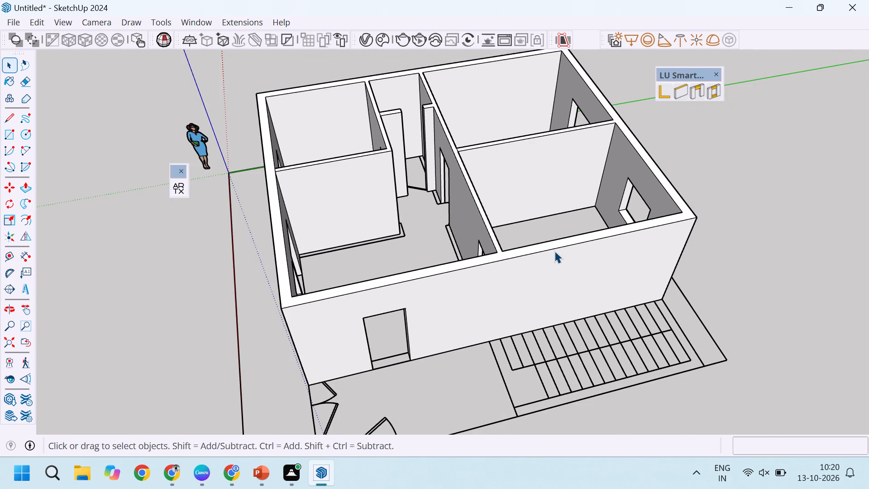
Measure the depth of one stair tread in the floor plan beside the outer side wall.
scroll(527, 251, "up", 3)
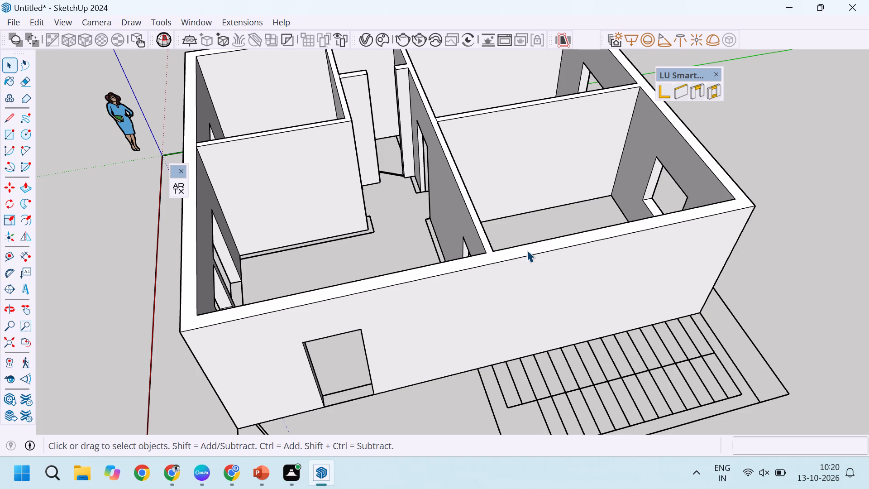
scroll(619, 270, "down", 3)
scroll(561, 381, "up", 8)
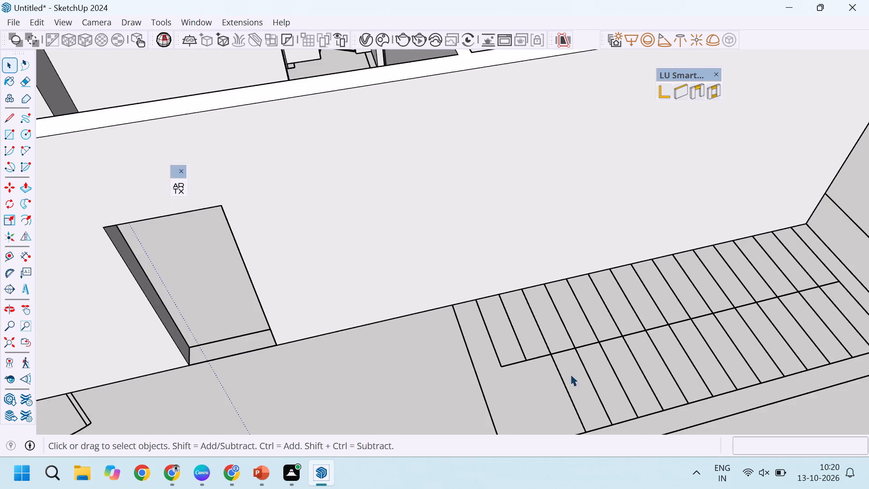
scroll(625, 362, "down", 8)
scroll(592, 368, "up", 3)
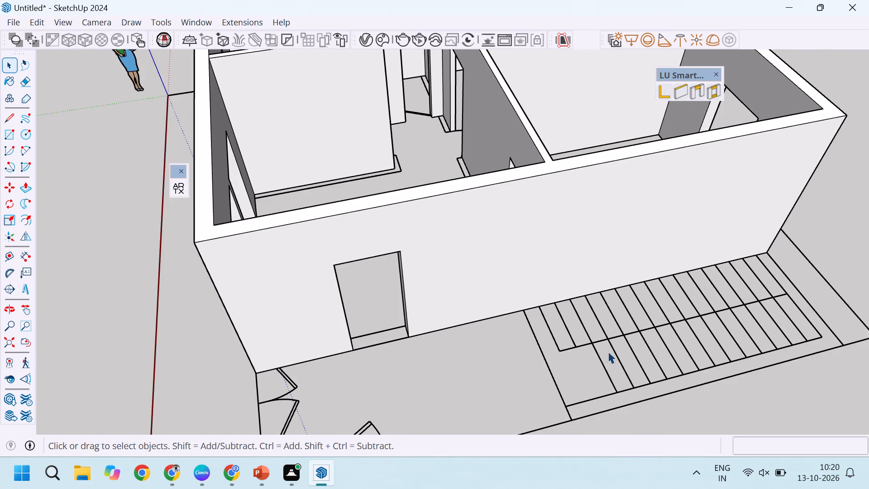
scroll(612, 343, "up", 4)
scroll(633, 353, "down", 8)
scroll(636, 352, "up", 3)
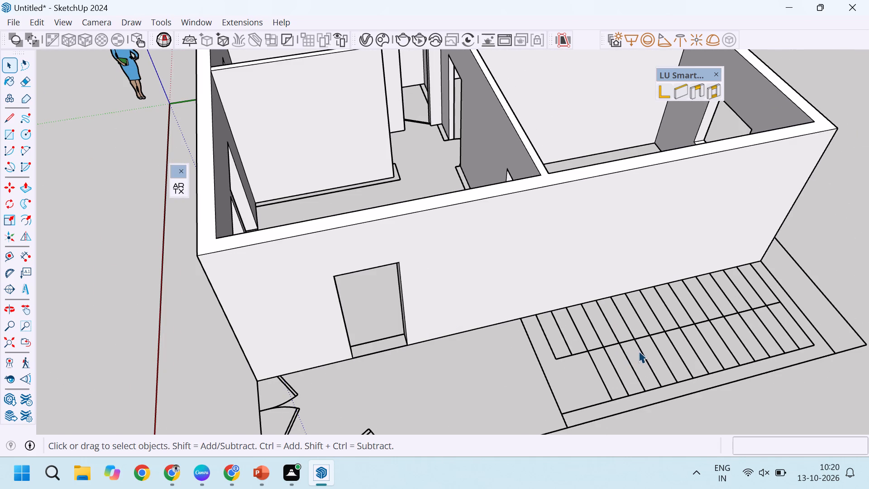
scroll(573, 327, "down", 3)
scroll(607, 360, "up", 4)
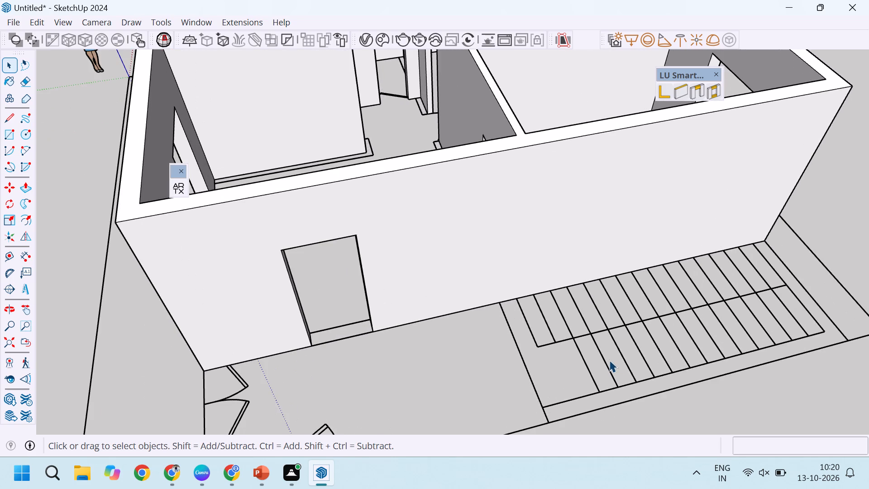
scroll(617, 363, "down", 3)
scroll(609, 366, "up", 2)
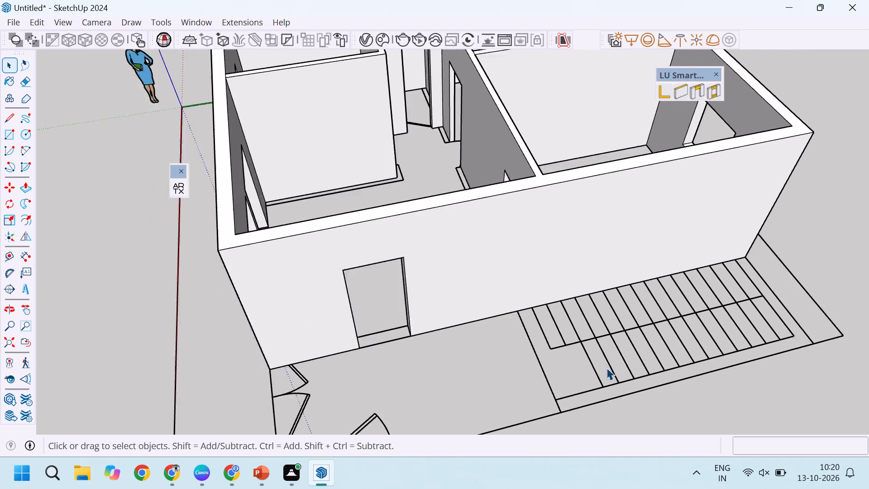
scroll(606, 368, "up", 4)
key("l")
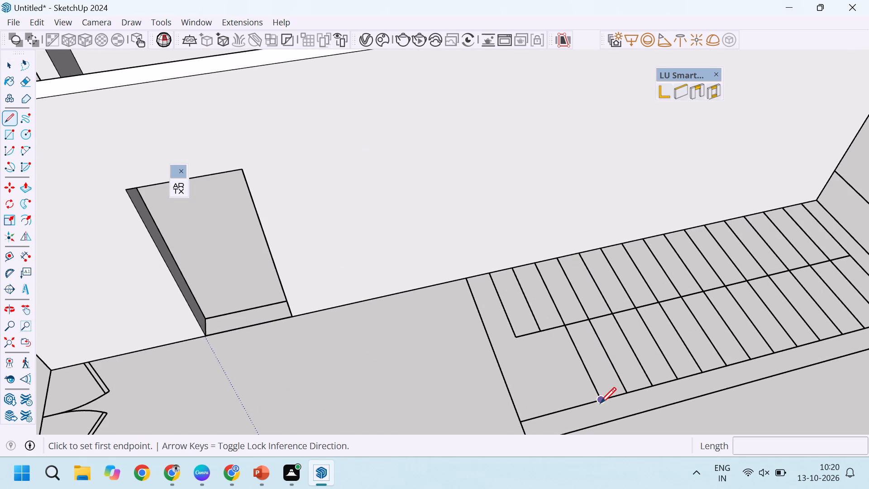
left_click(600, 403)
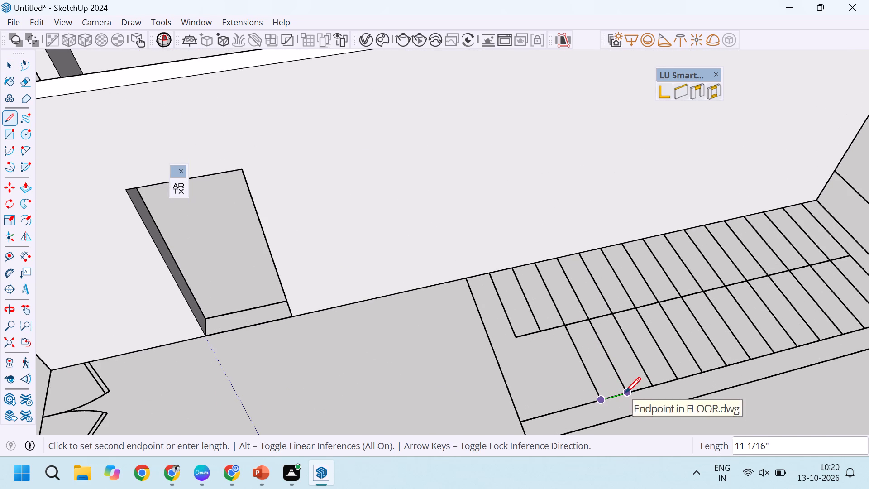
key("Escape")
key("space")
Examine the side wall's doorway and stair outline up close, and the whole wall model from the front corner.
scroll(586, 355, "down", 4)
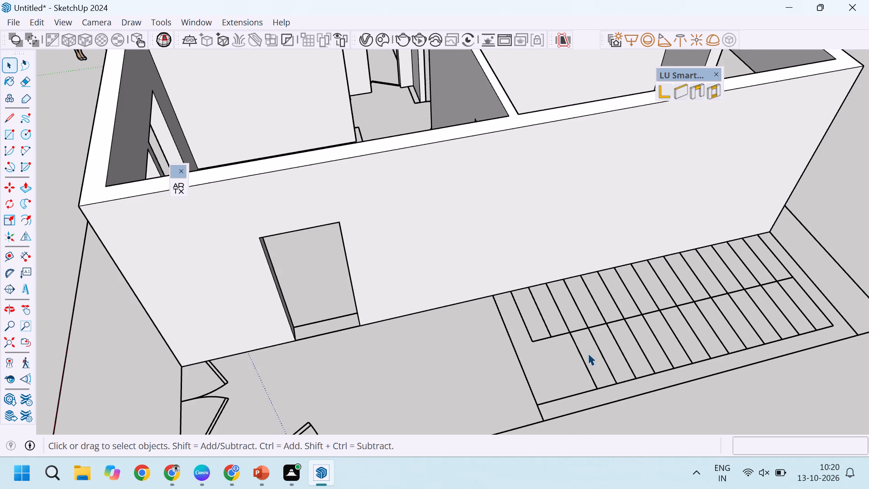
scroll(563, 336, "down", 3)
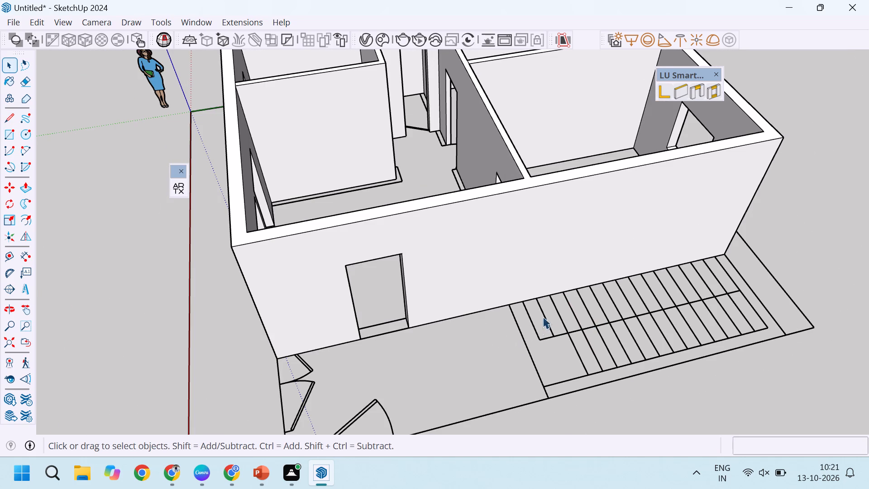
scroll(547, 311, "up", 4)
middle_click_drag(279, 283, 440, 259)
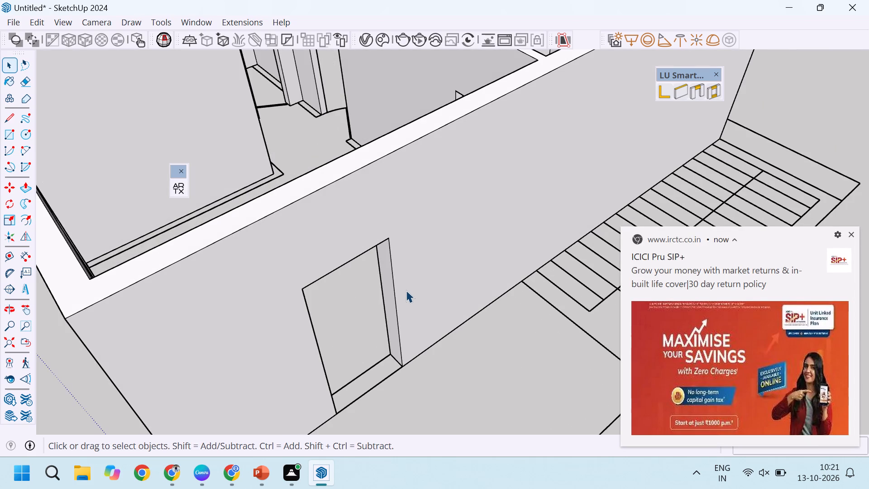
left_click(849, 234)
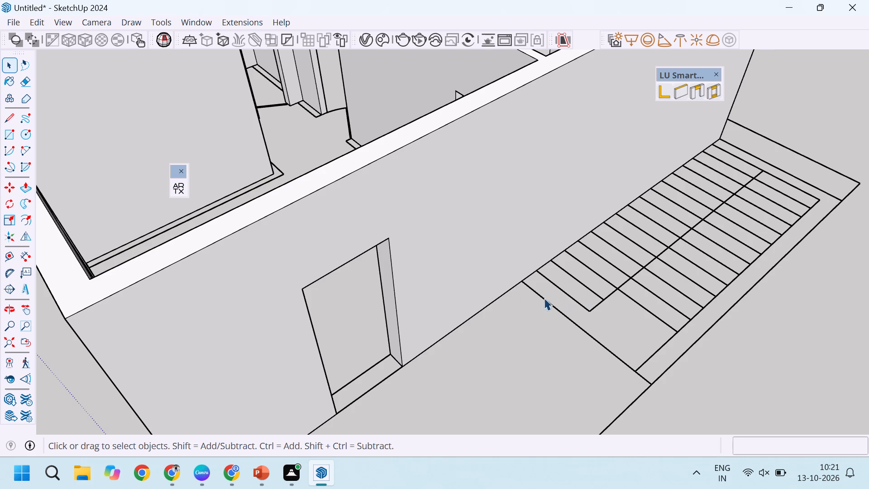
scroll(414, 293, "up", 4)
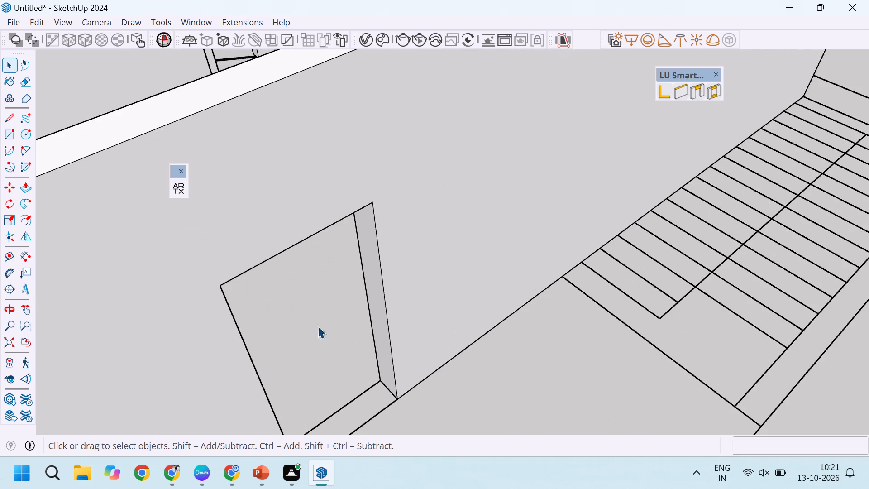
scroll(265, 300, "down", 15)
middle_click_drag(426, 353, 541, 318)
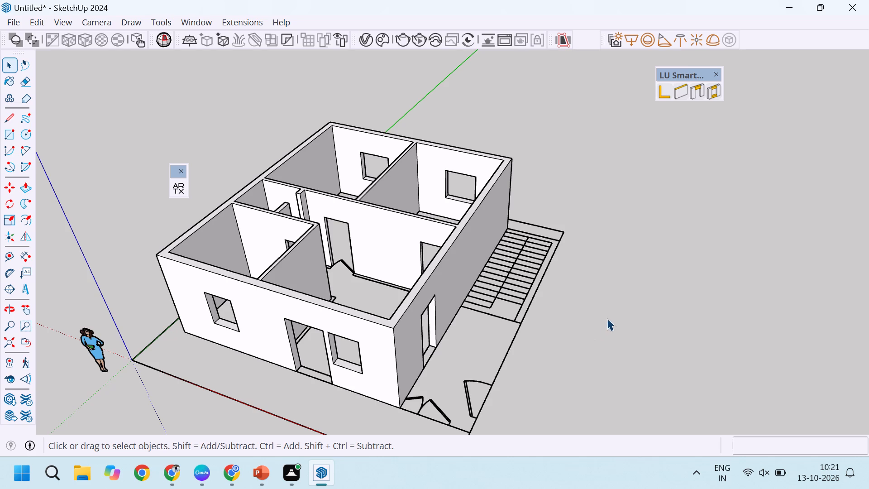
scroll(440, 269, "down", 5)
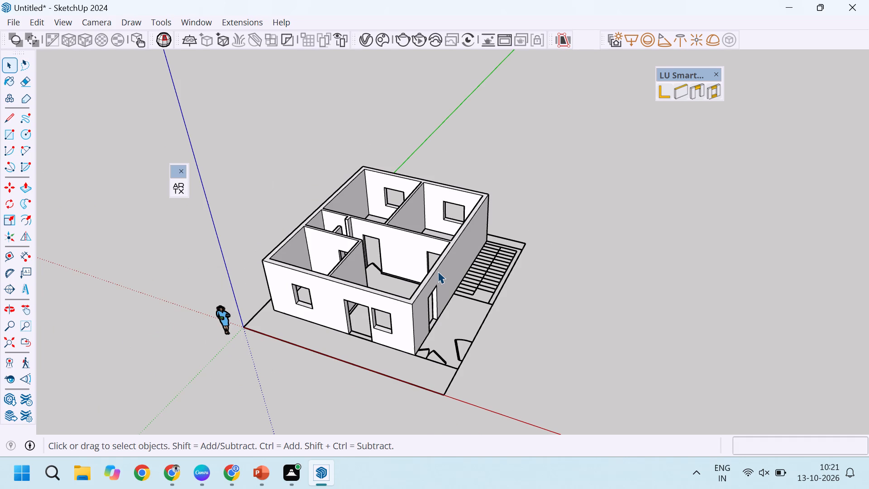
scroll(439, 274, "down", 3)
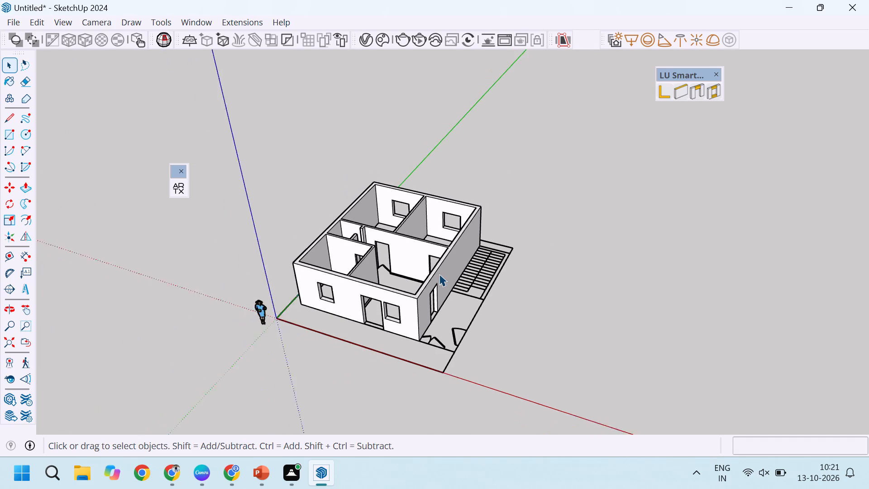
scroll(439, 274, "up", 3)
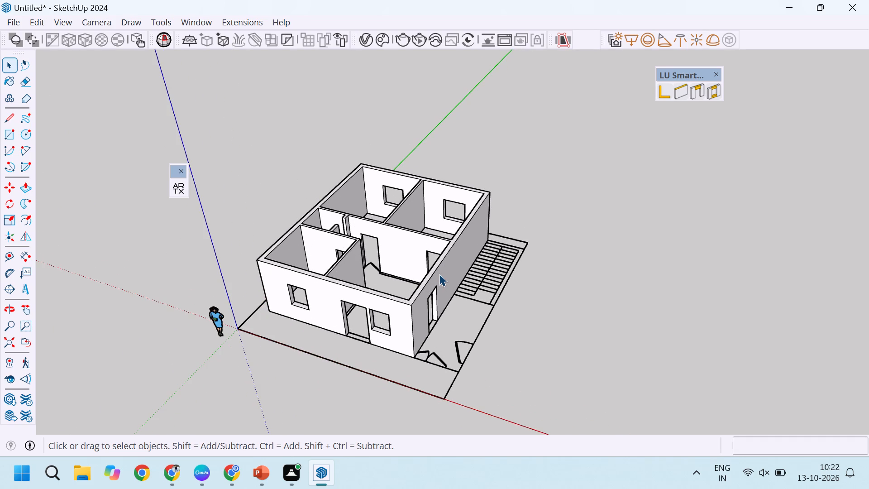
Examine the rooms and front openings from above, and the outer side wall with its doorway from the staircase side.
scroll(439, 275, "down", 2)
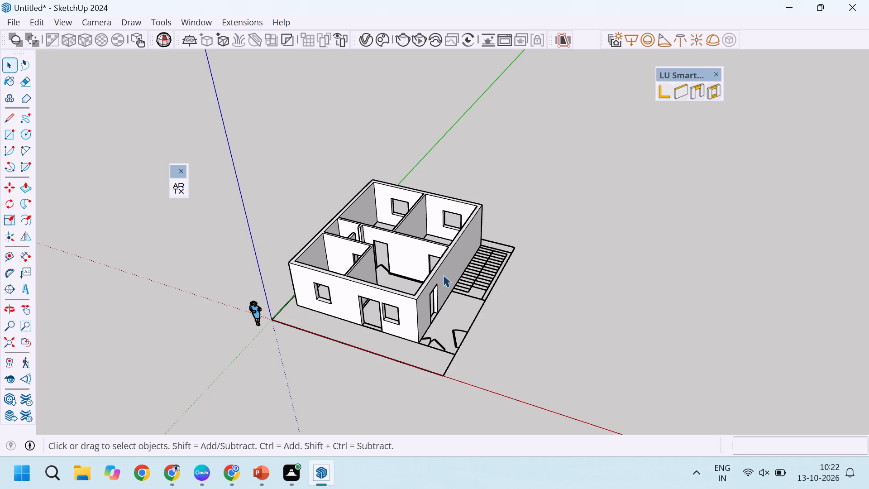
scroll(445, 286, "down", 2)
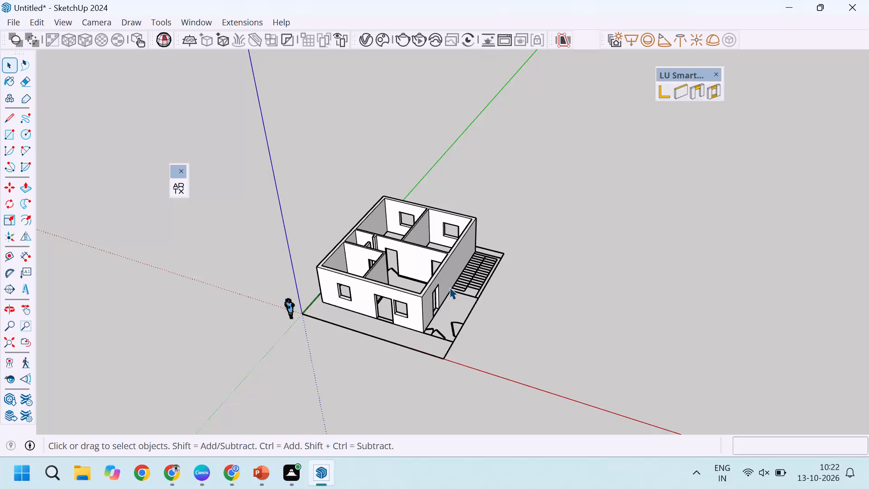
scroll(355, 264, "up", 9)
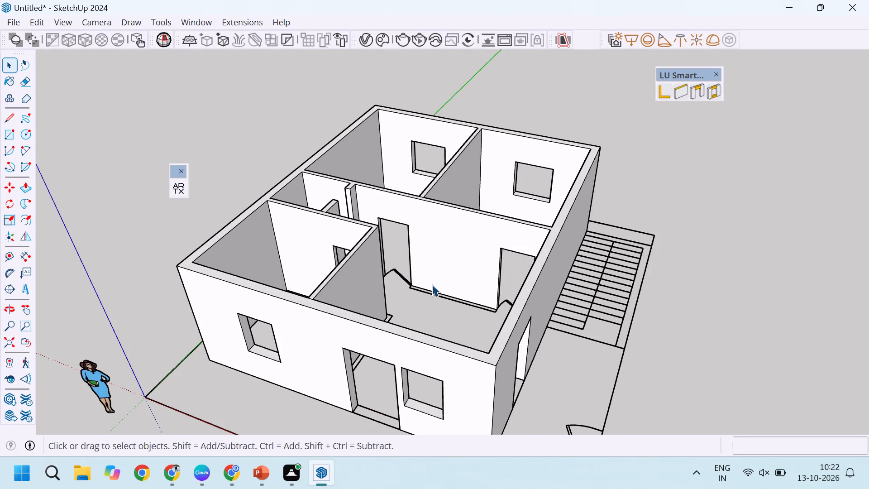
scroll(432, 286, "up", 2)
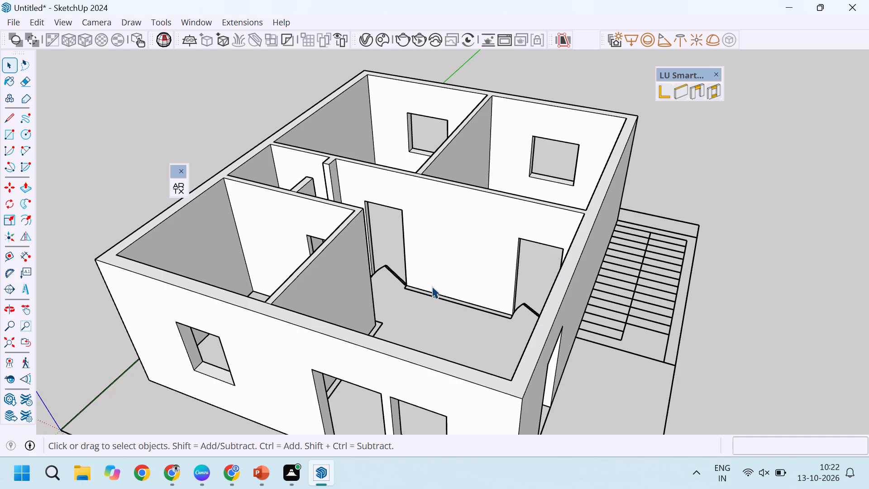
scroll(344, 306, "up", 3)
middle_click_drag(356, 326, 440, 290)
scroll(379, 315, "up", 1)
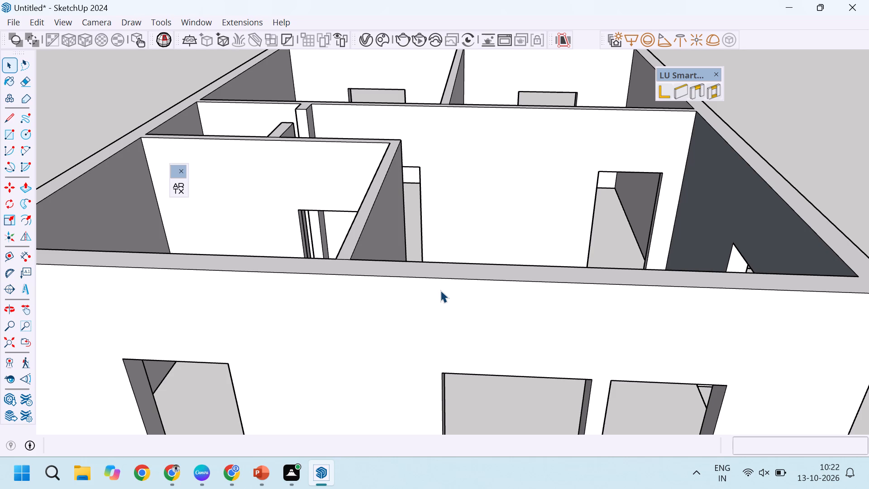
scroll(427, 260, "up", 3)
scroll(410, 222, "down", 10)
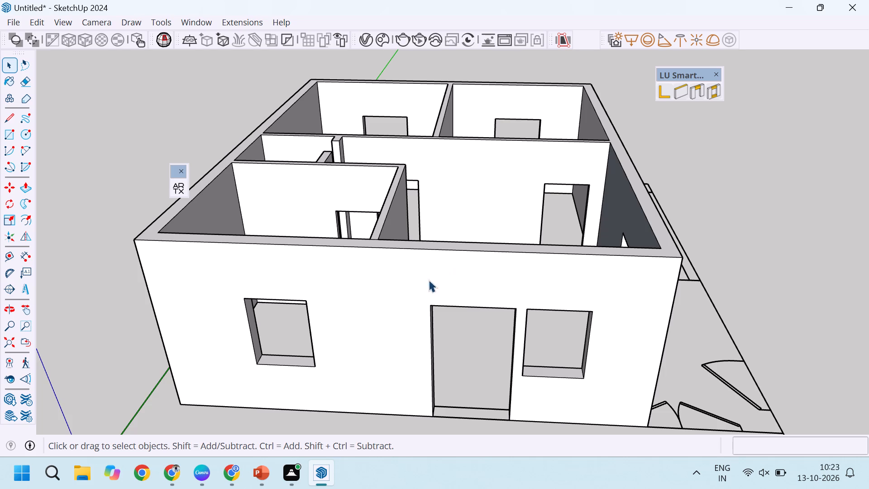
scroll(411, 297, "down", 3)
scroll(452, 296, "up", 5)
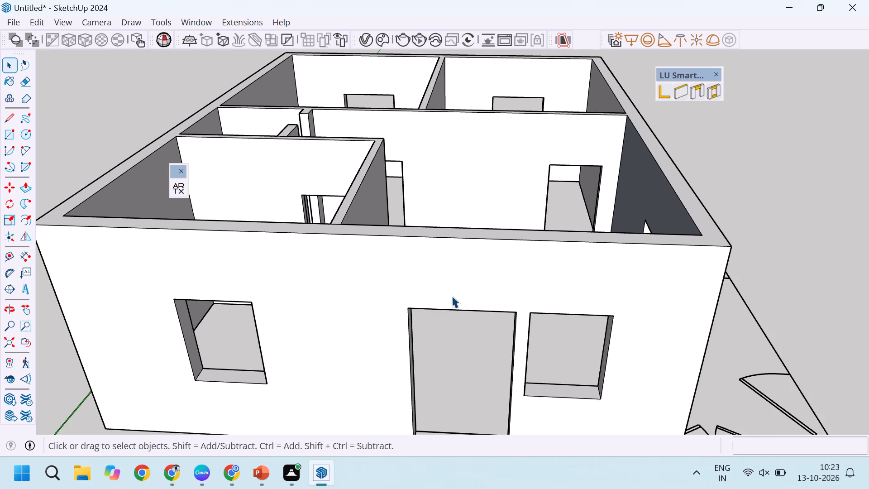
scroll(403, 269, "down", 4)
scroll(654, 272, "up", 1)
middle_click_drag(654, 272, 409, 252)
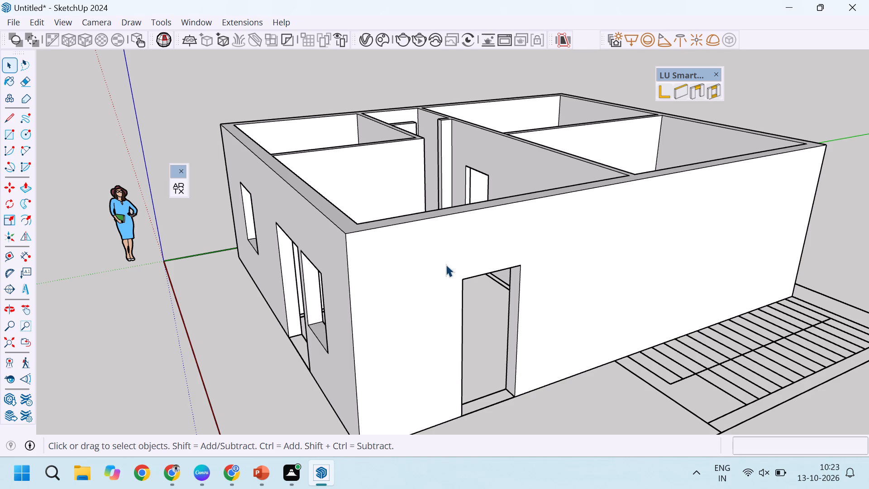
scroll(444, 264, "up", 2)
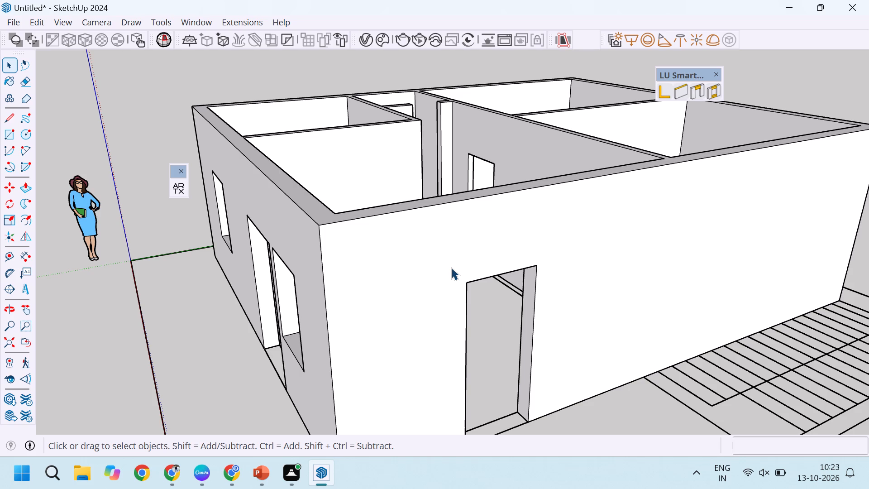
scroll(407, 327, "down", 3)
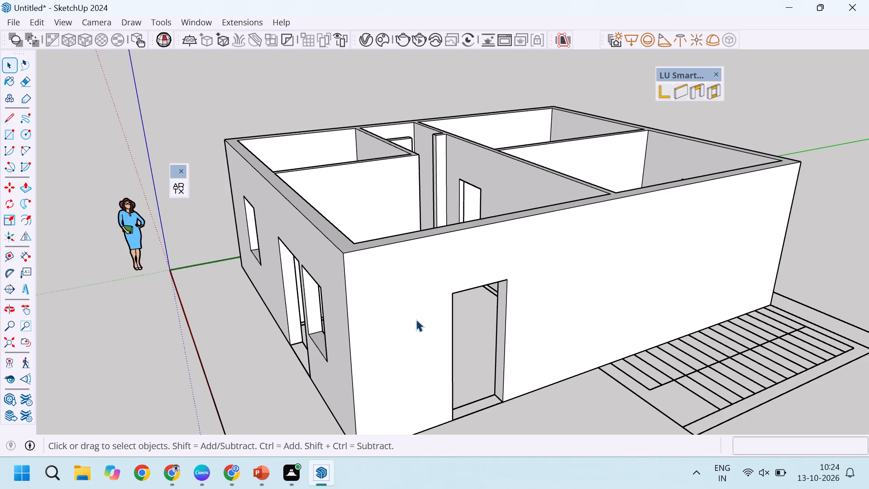
scroll(411, 306, "up", 2)
scroll(409, 307, "down", 8)
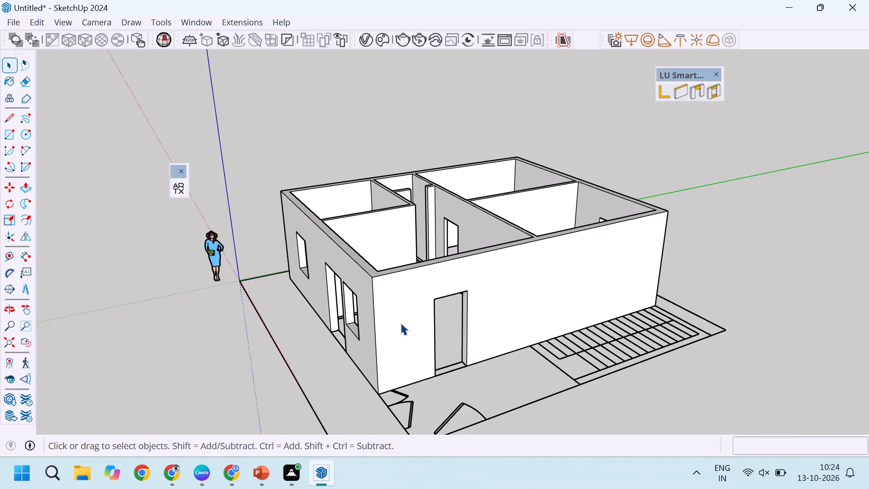
Examine the front wall's door and two windows at a low angle, from the front corner and straight on.
middle_click_drag(393, 323, 468, 279)
scroll(430, 291, "up", 4)
scroll(449, 409, "down", 4)
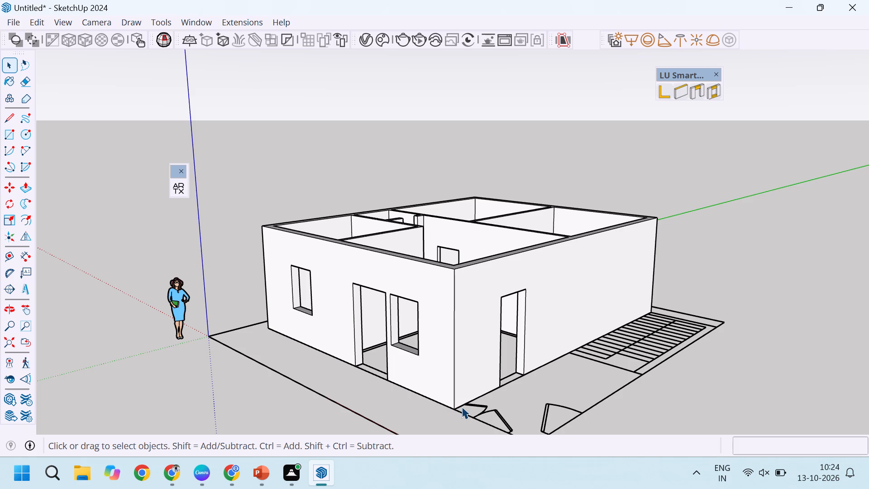
scroll(425, 375, "down", 5)
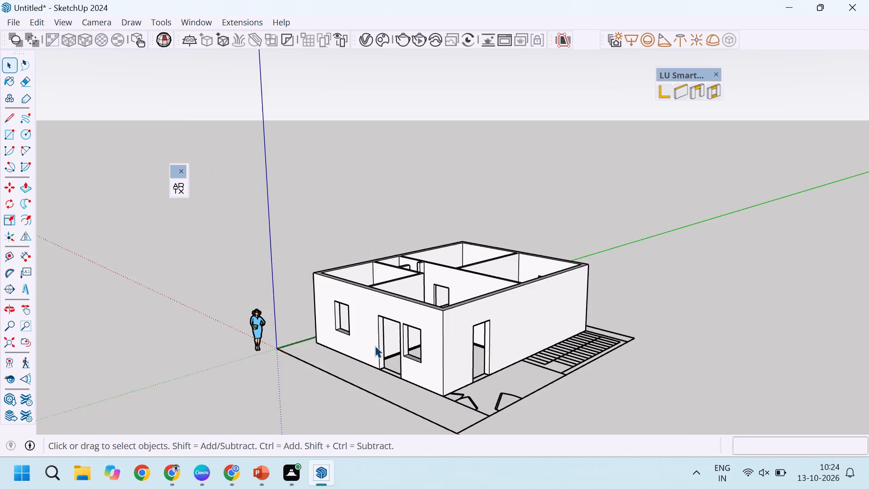
scroll(369, 348, "down", 4)
middle_click_drag(394, 381, 475, 359)
scroll(434, 347, "up", 7)
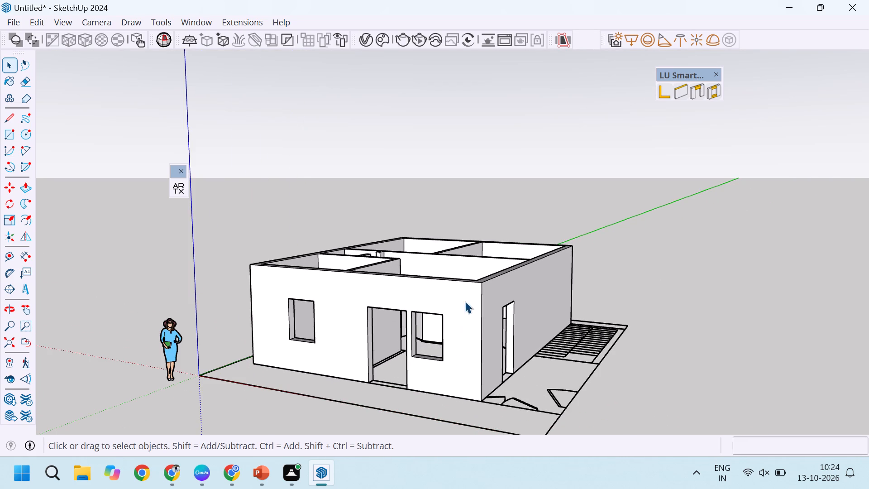
scroll(432, 313, "up", 3)
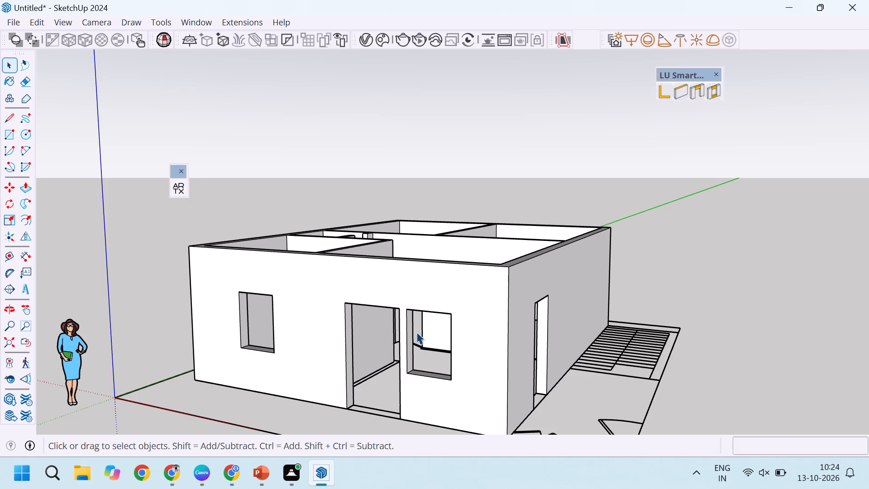
scroll(423, 305, "down", 7)
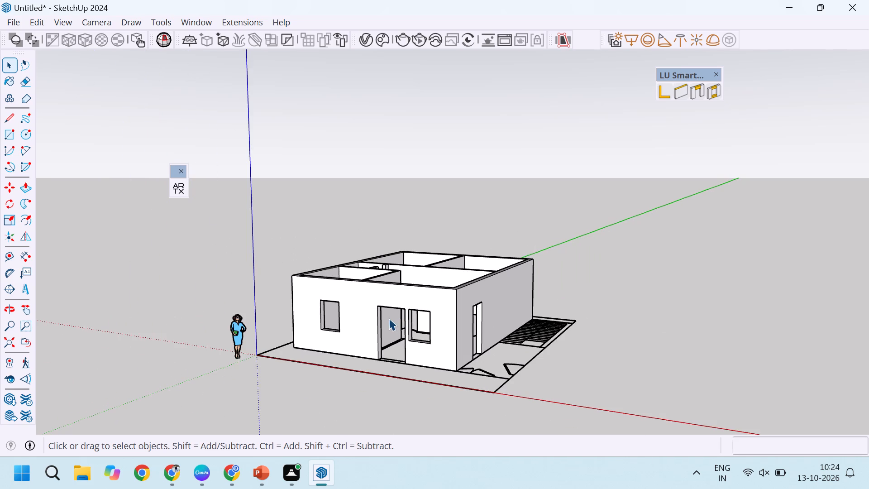
middle_click_drag(387, 319, 499, 339)
scroll(441, 345, "up", 7)
scroll(497, 363, "up", 2)
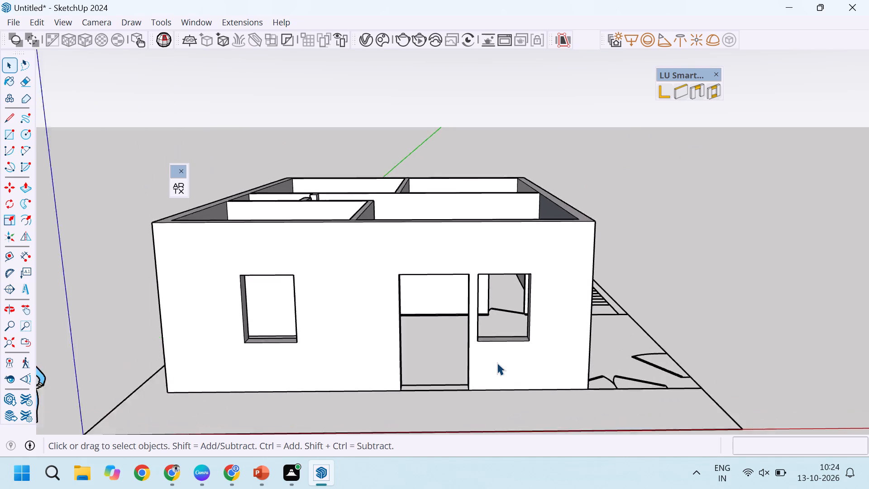
scroll(497, 363, "up", 2)
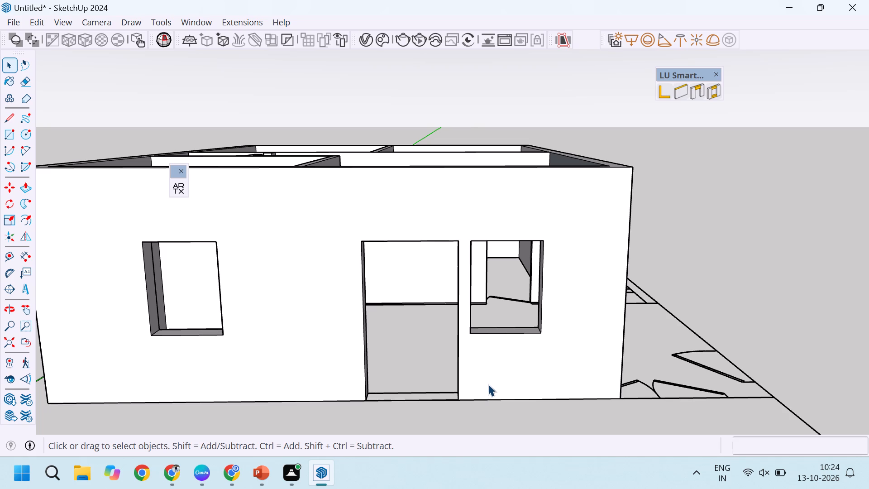
scroll(488, 384, "down", 2)
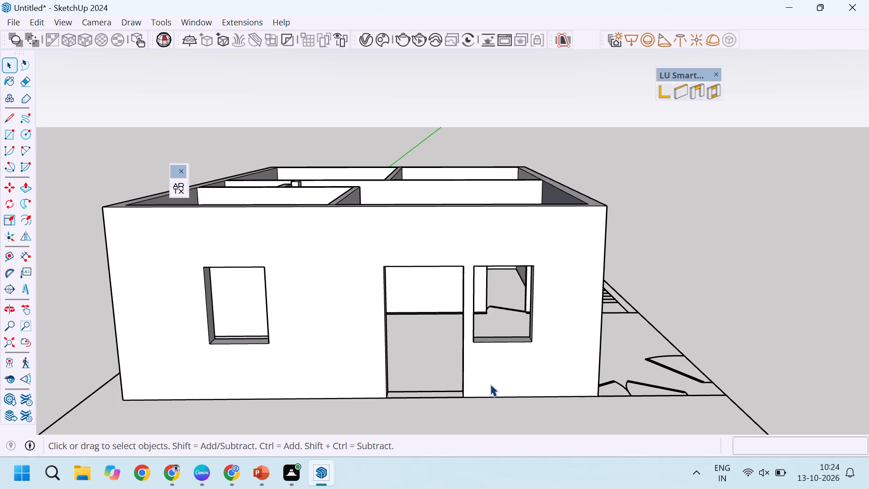
scroll(490, 384, "down", 2)
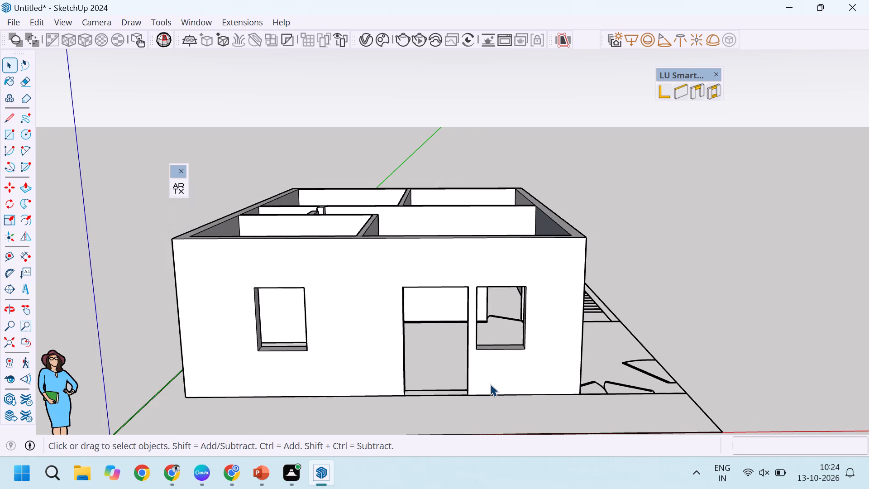
scroll(492, 383, "down", 2)
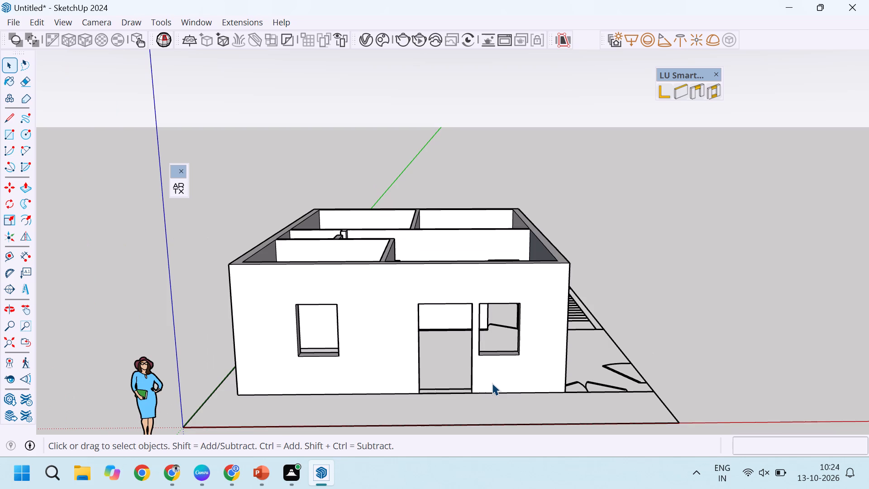
scroll(492, 383, "down", 8)
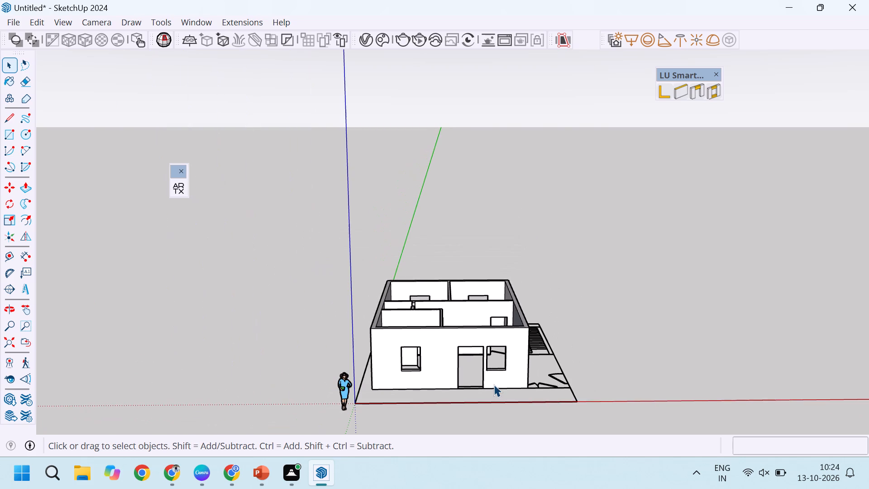
scroll(494, 384, "up", 2)
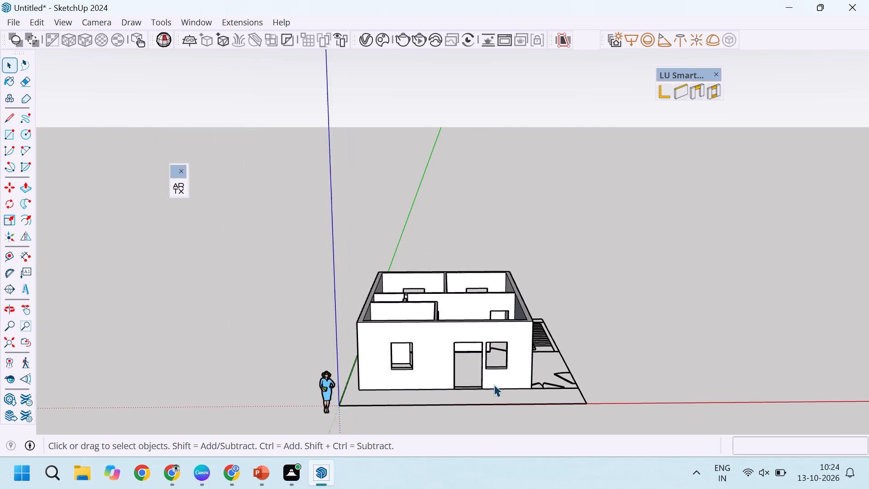
scroll(494, 384, "up", 1)
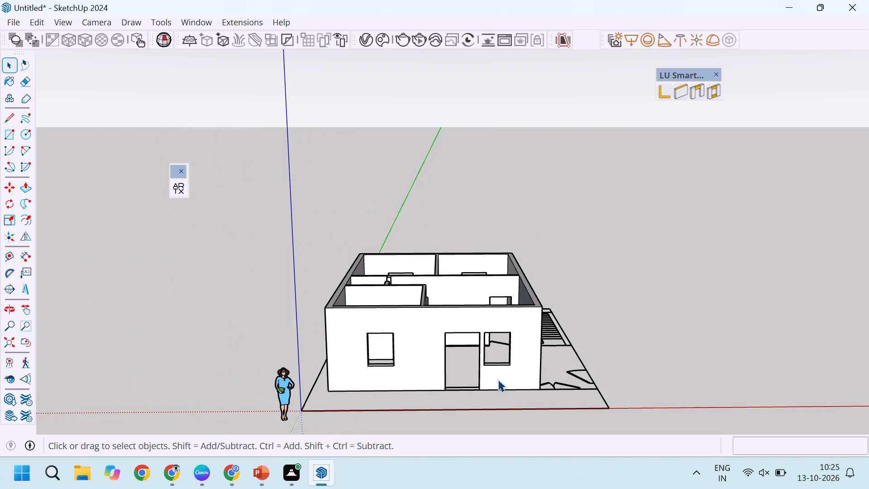
Examine the stair outline beside the outer side wall up close and in relation to the whole building.
middle_click_drag(506, 301, 402, 340)
scroll(587, 362, "up", 12)
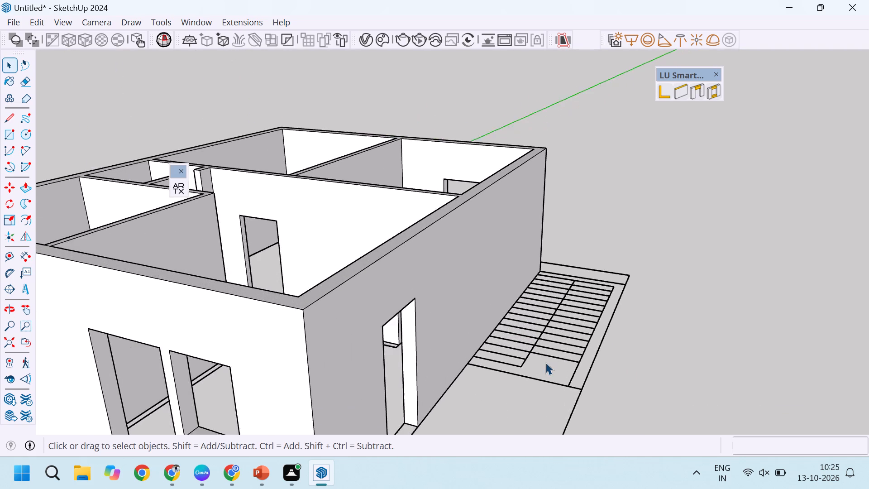
scroll(545, 362, "up", 4)
scroll(551, 366, "down", 2)
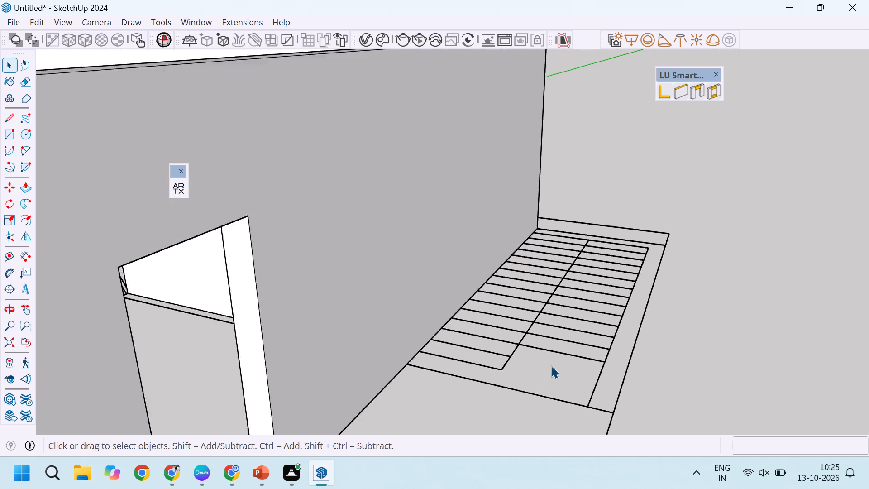
scroll(551, 366, "down", 1)
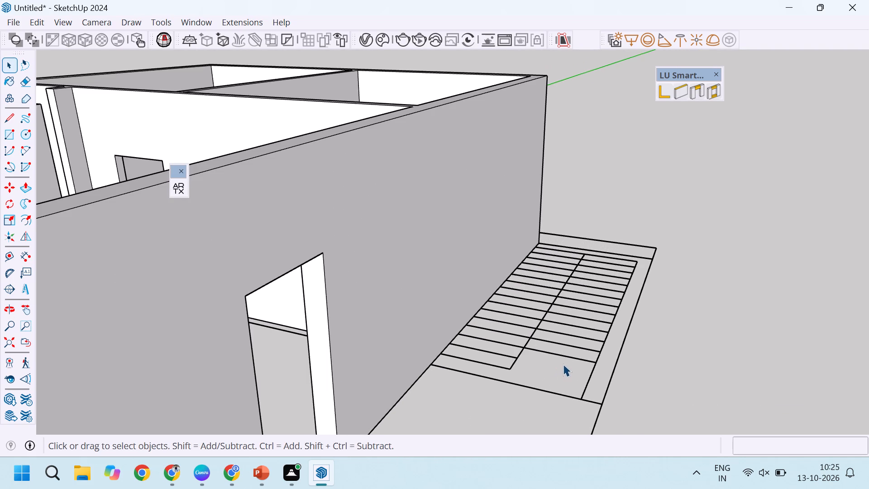
scroll(563, 354, "down", 4)
scroll(532, 331, "down", 12)
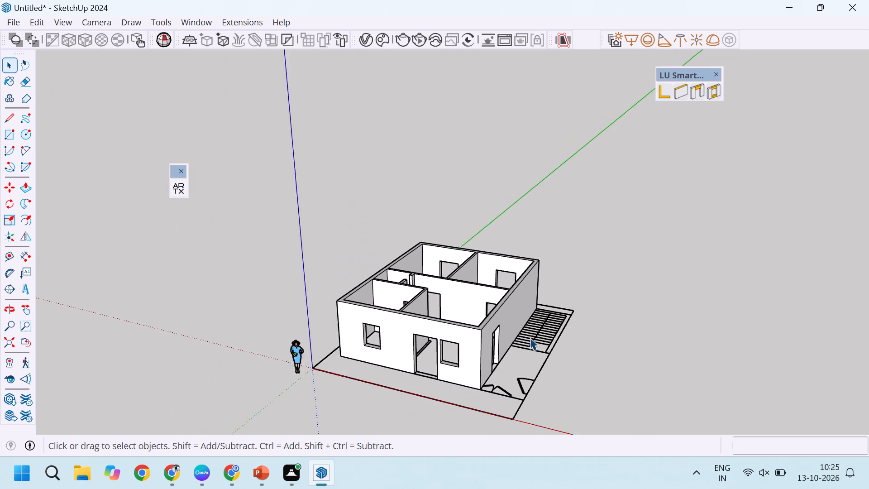
scroll(530, 340, "up", 14)
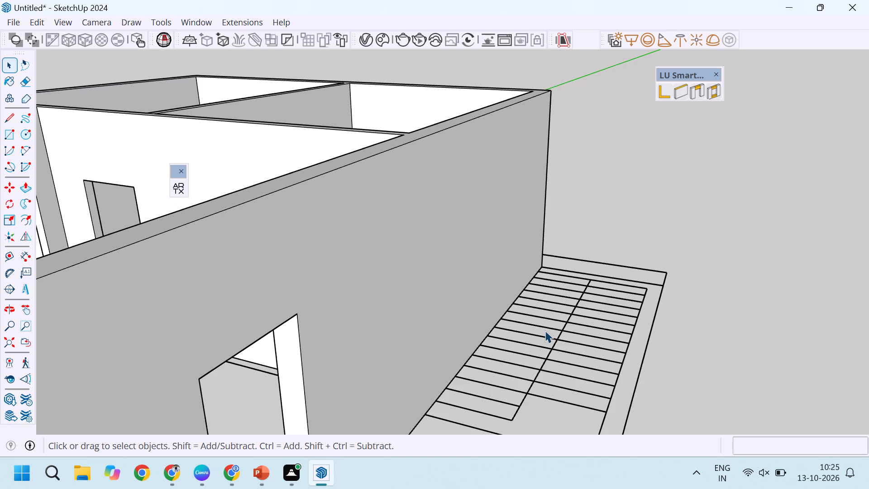
scroll(492, 314, "down", 9)
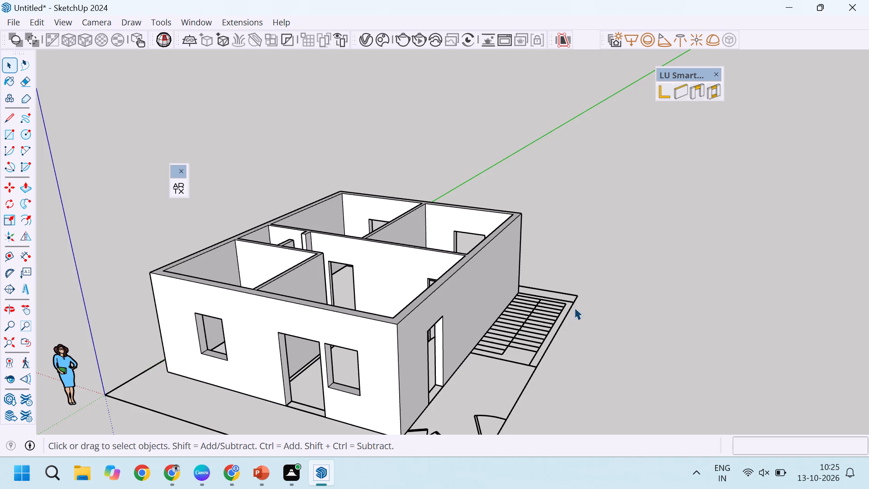
scroll(574, 307, "down", 4)
scroll(497, 315, "down", 5)
Examine the doorway gap between the two short wall ends of the small inner room from several angles above.
middle_click_drag(378, 283, 434, 314)
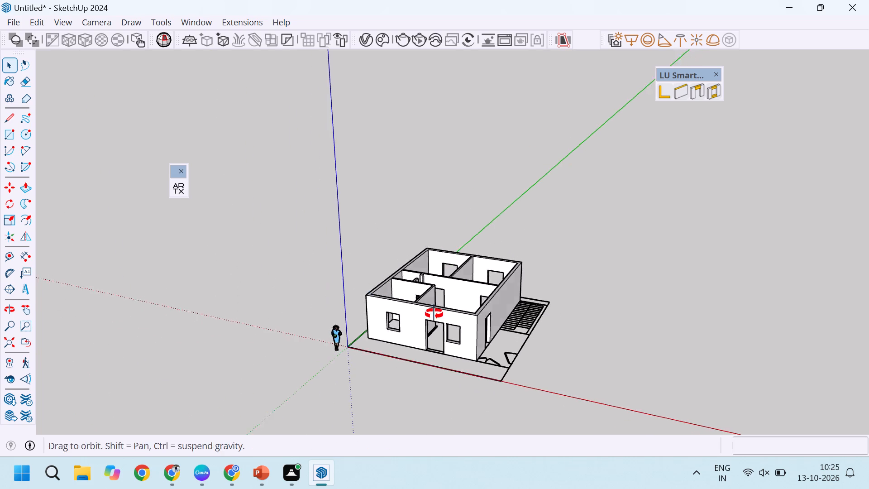
middle_click_drag(434, 314, 457, 323)
scroll(422, 310, "up", 11)
middle_click_drag(469, 282, 340, 338)
scroll(458, 244, "up", 6)
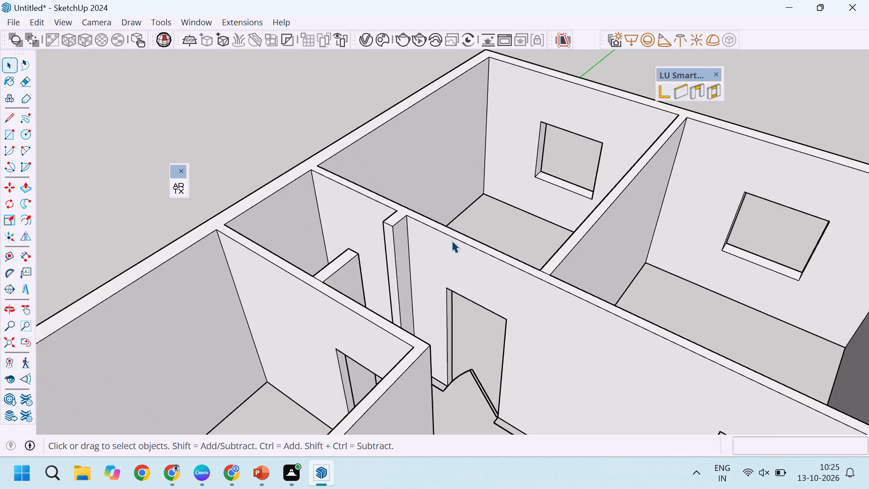
scroll(442, 309, "up", 6)
scroll(352, 234, "down", 6)
scroll(347, 182, "up", 8)
middle_click_drag(333, 177, 538, 208)
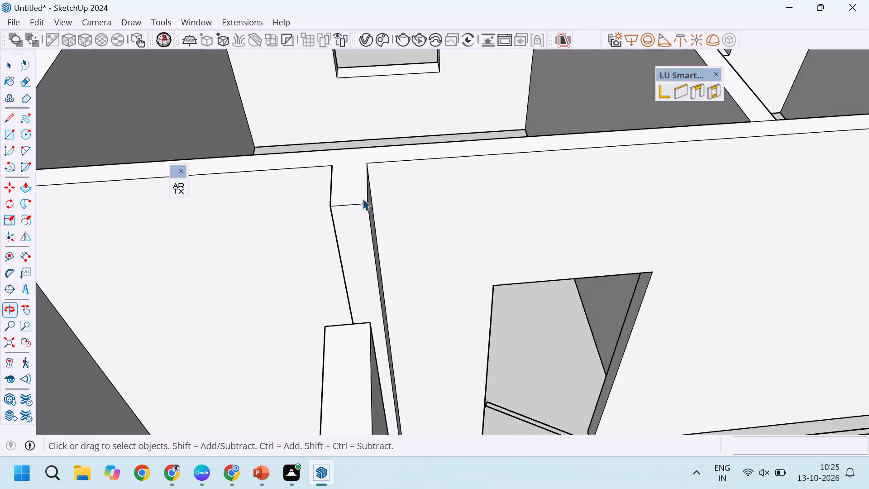
scroll(334, 191, "down", 5)
scroll(346, 199, "up", 5)
middle_click_drag(425, 245, 277, 286)
scroll(368, 226, "down", 6)
scroll(368, 342, "up", 3)
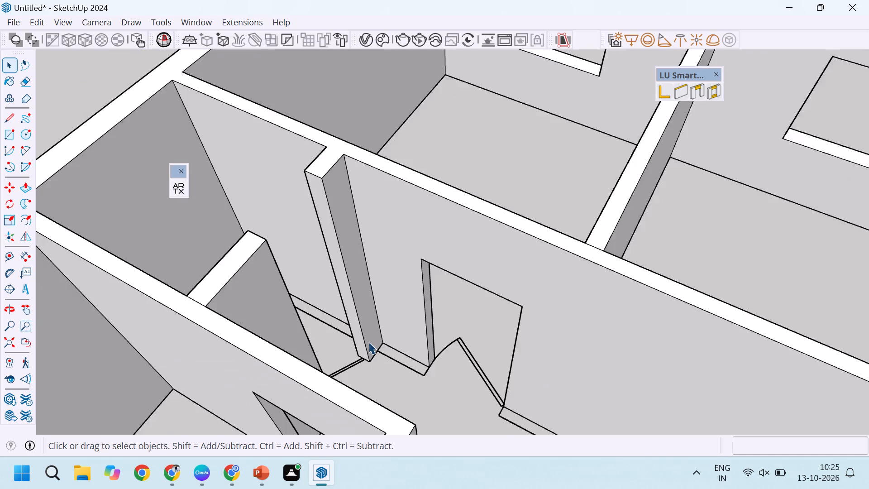
scroll(368, 342, "up", 2)
scroll(376, 340, "down", 9)
middle_click_drag(492, 292, 344, 339)
scroll(325, 252, "up", 7)
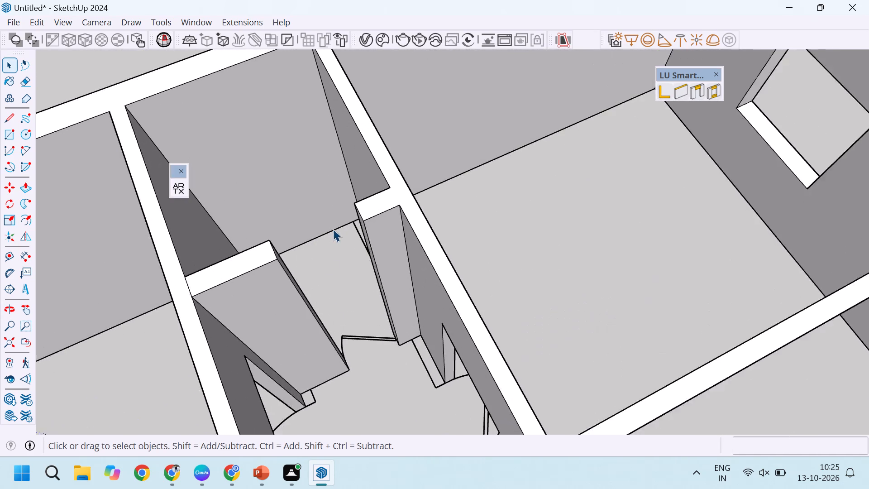
Examine the small inner room's doorway gap from above, and the whole building from several angles.
scroll(333, 229, "up", 9)
scroll(371, 338, "down", 13)
middle_click_drag(433, 300, 371, 317)
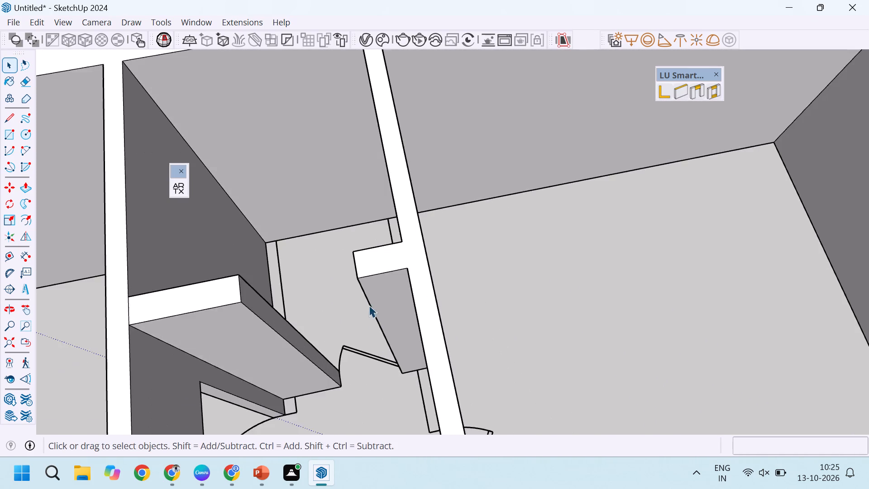
scroll(369, 305, "up", 5)
middle_click_drag(320, 301, 477, 270)
scroll(426, 264, "down", 10)
middle_click_drag(383, 312, 436, 305)
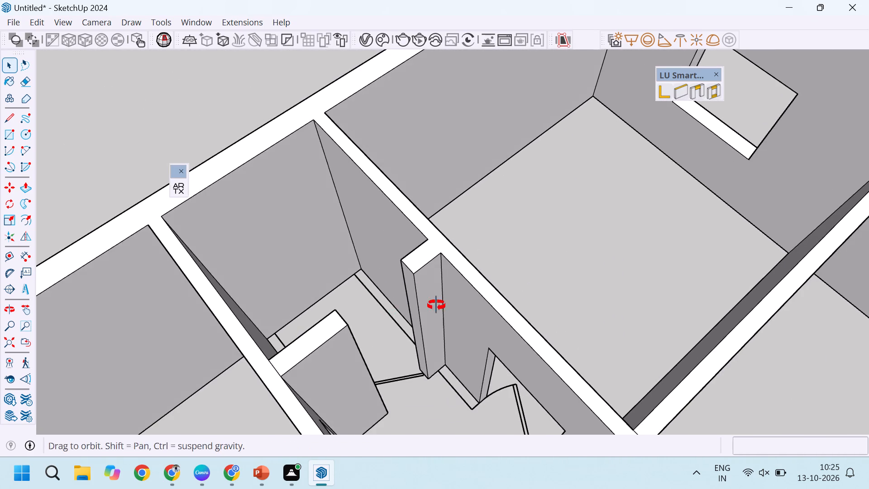
middle_click_drag(436, 305, 455, 296)
scroll(401, 285, "down", 5)
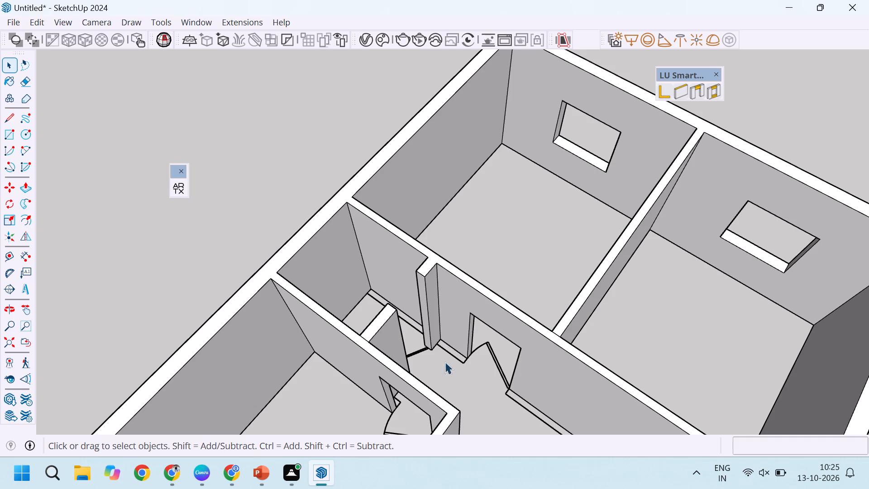
scroll(396, 329, "down", 5)
scroll(357, 334, "down", 5)
middle_click_drag(460, 315, 396, 225)
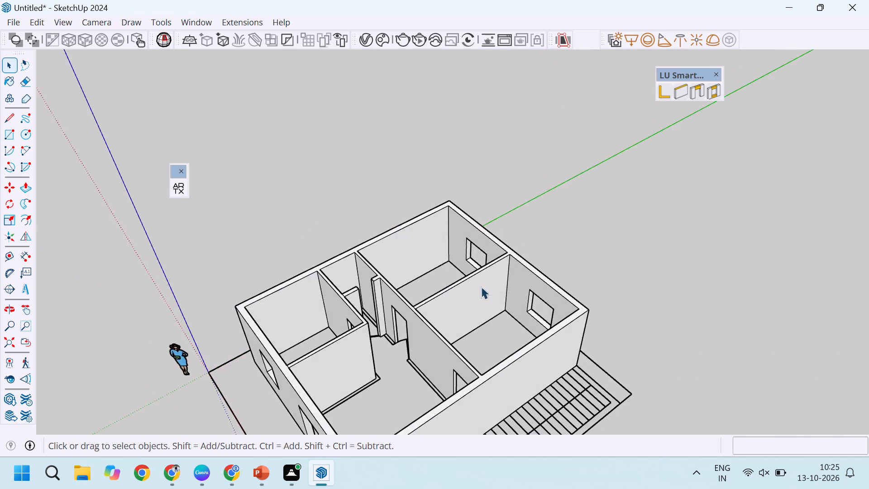
scroll(415, 304, "up", 1)
scroll(396, 260, "down", 10)
middle_click_drag(279, 340, 429, 271)
scroll(411, 346, "up", 8)
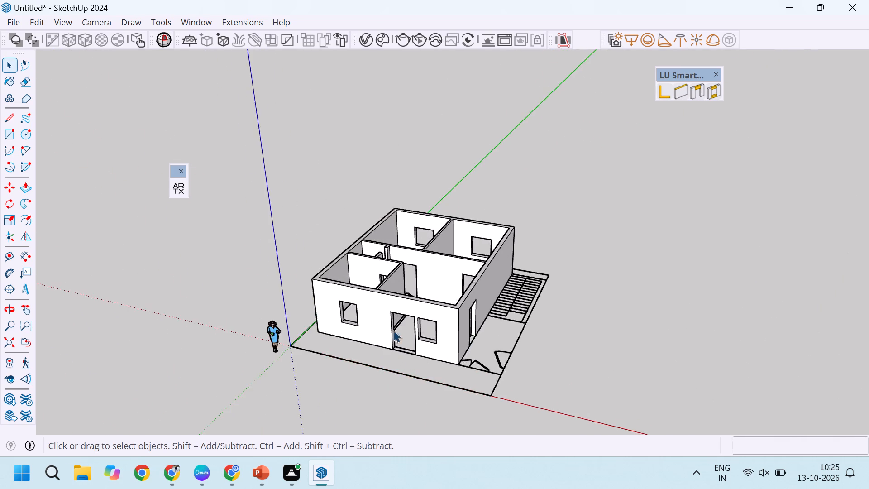
scroll(393, 330, "up", 8)
scroll(359, 339, "down", 5)
Draw a 3' by 9" rectangle across the top of the outer side wall, between its doorway and the staircase.
middle_click_drag(536, 321, 411, 314)
scroll(467, 279, "up", 4)
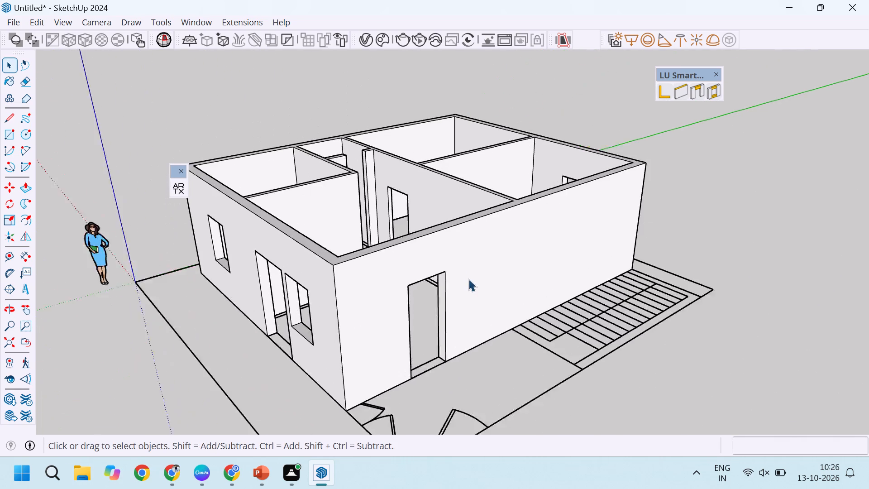
middle_click_drag(486, 278, 412, 353)
scroll(421, 266, "up", 10)
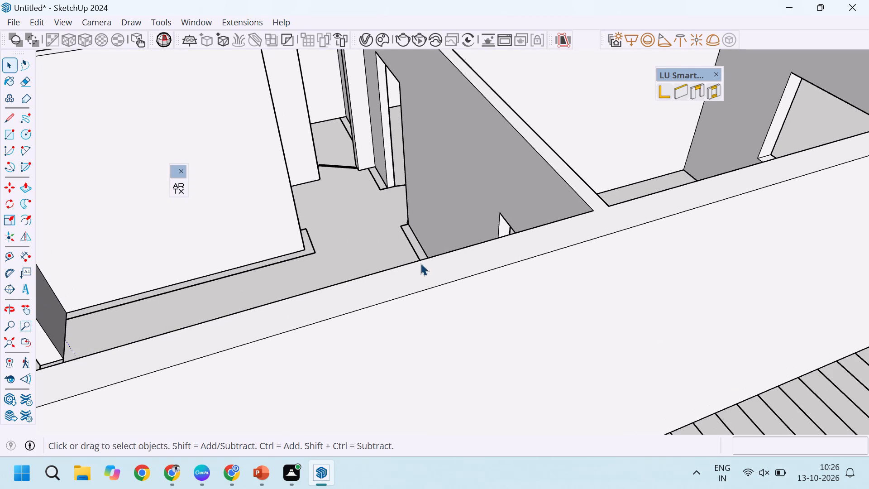
key("r")
scroll(388, 251, "down", 11)
scroll(371, 261, "up", 4)
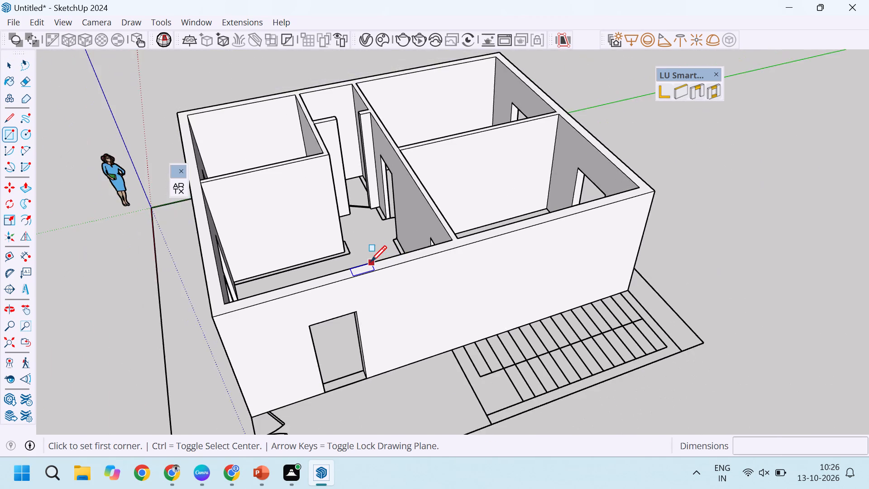
scroll(371, 261, "up", 5)
left_click(355, 265)
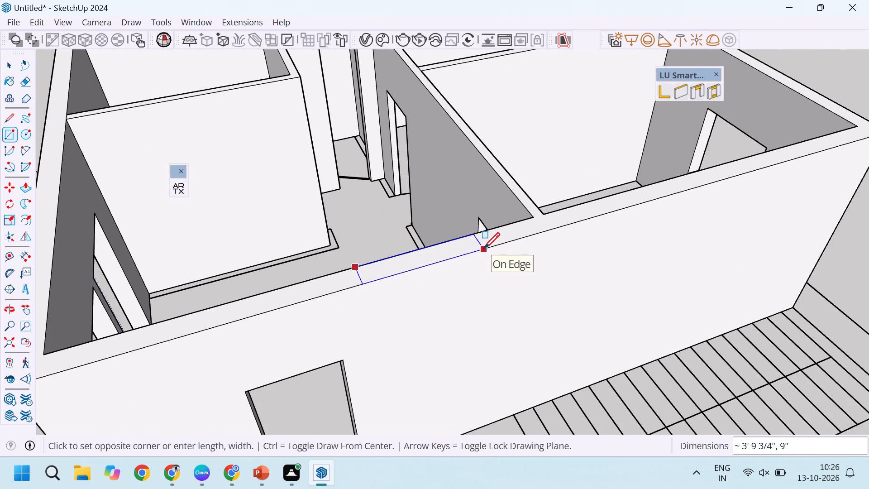
key("3")
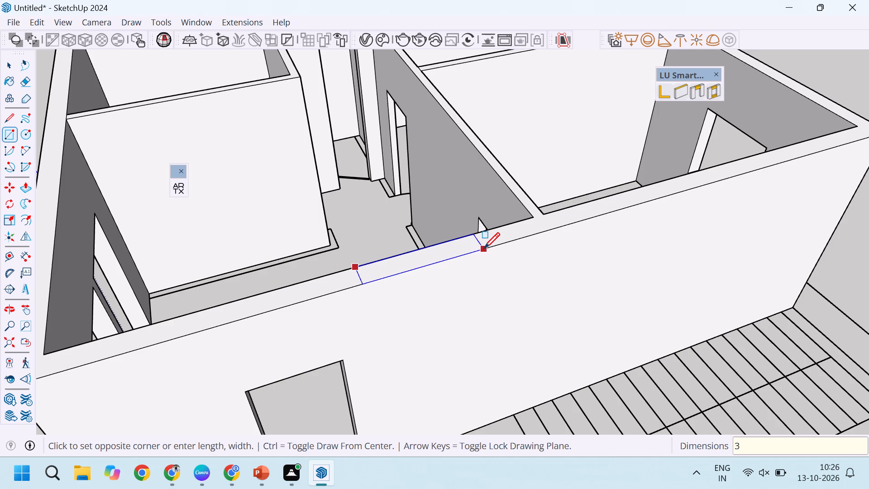
type("',9")
key("Return")
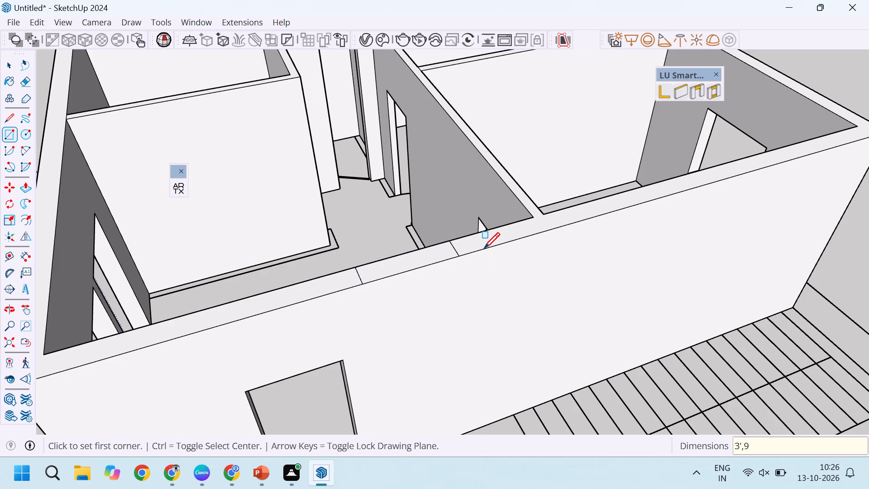
key("space")
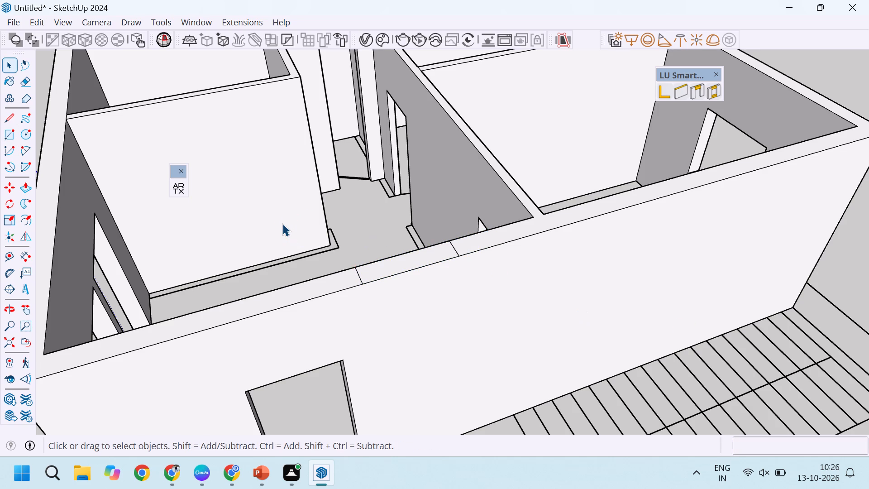
Push the 3' by 9" rectangle down the full 10' wall height to cut a gap in the outer side wall.
key("p")
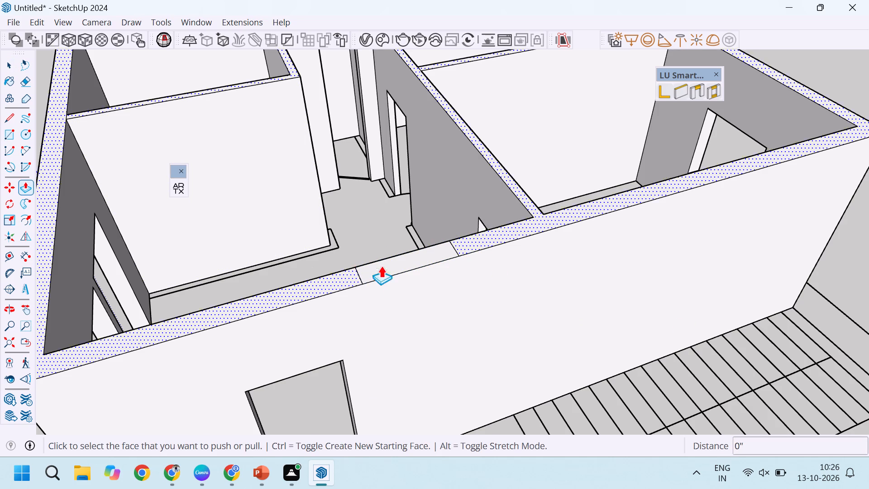
left_click(395, 264)
scroll(395, 264, "down", 6)
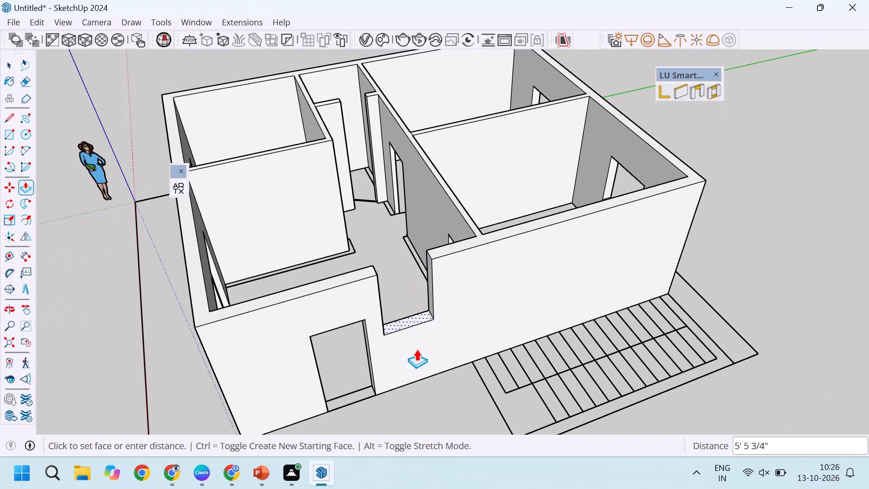
left_click(409, 384)
scroll(408, 379, "up", 8)
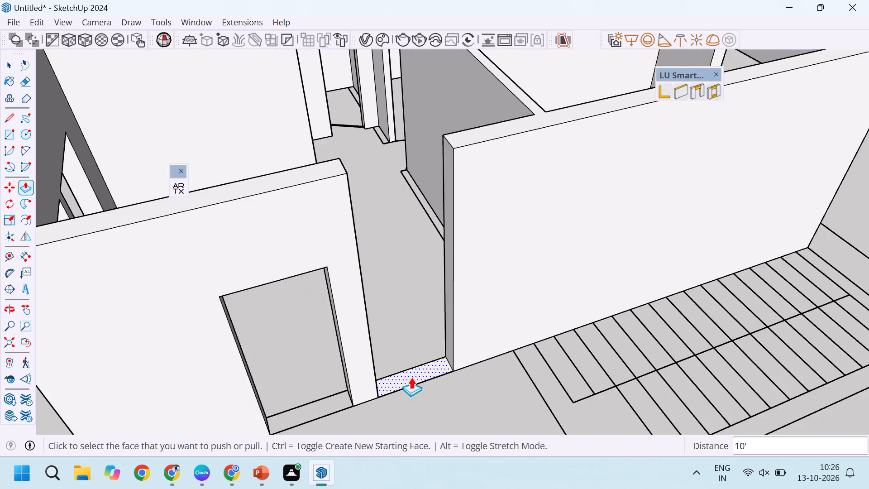
Delete the leftover white face on the floor of the new gap in the outer side wall.
scroll(411, 377, "up", 2)
key("space")
scroll(411, 376, "up", 1)
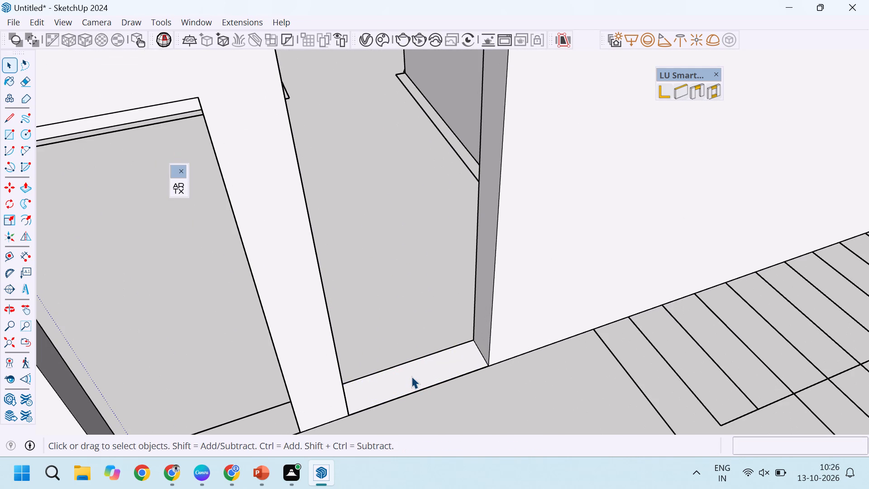
left_click(411, 376)
key("Delete")
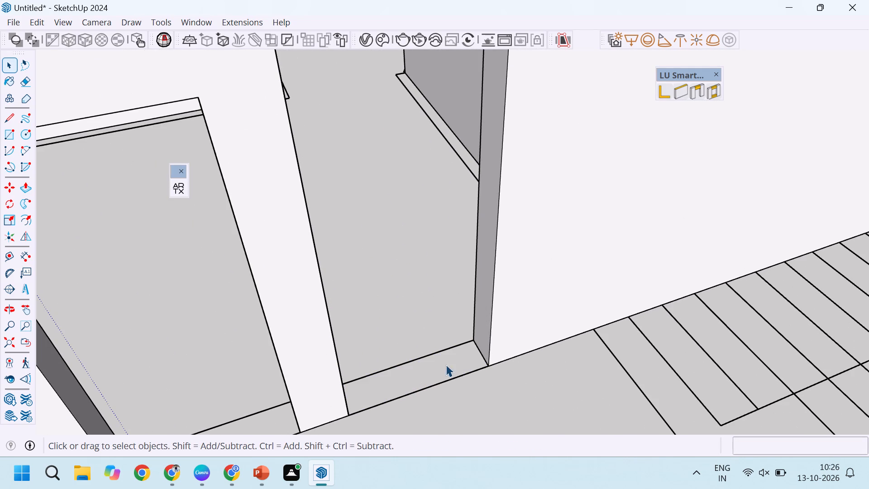
Create a window opening across the new 3' gap beside the outer side wall's doorway with the LU Smart Window Tool.
scroll(453, 353, "down", 11)
left_click(713, 88)
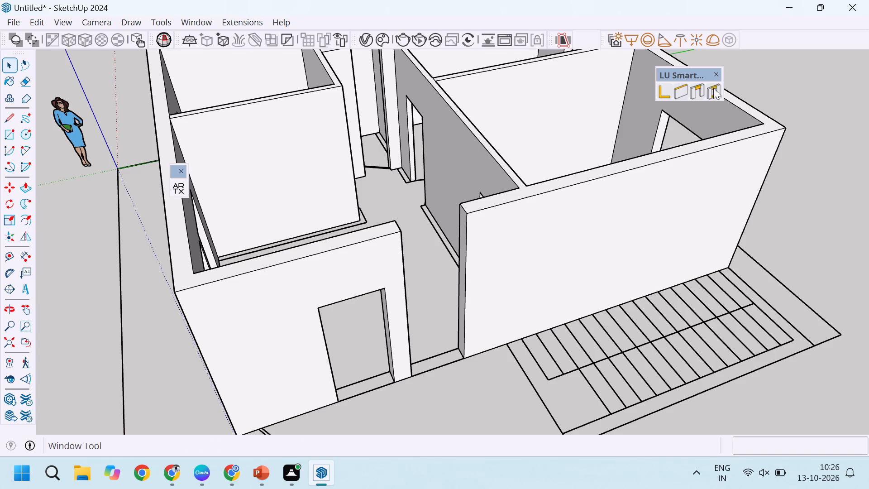
left_click(428, 251)
scroll(449, 243, "up", 4)
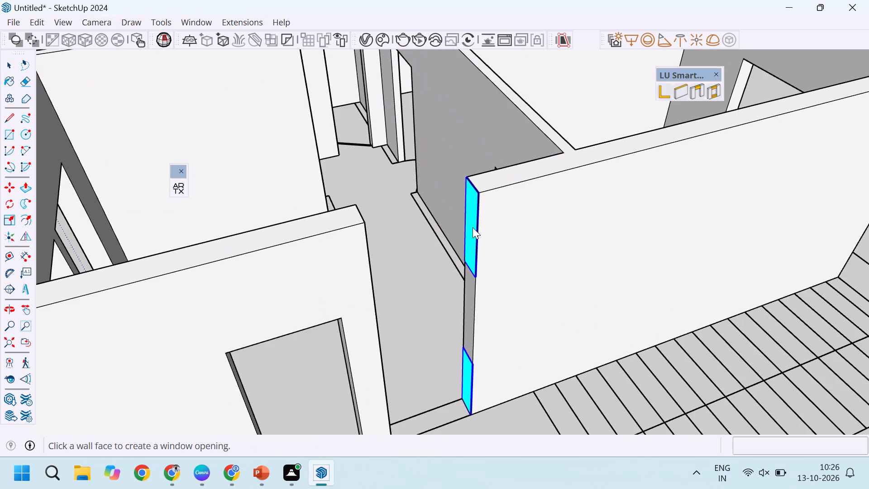
left_click(473, 221)
scroll(431, 235, "down", 11)
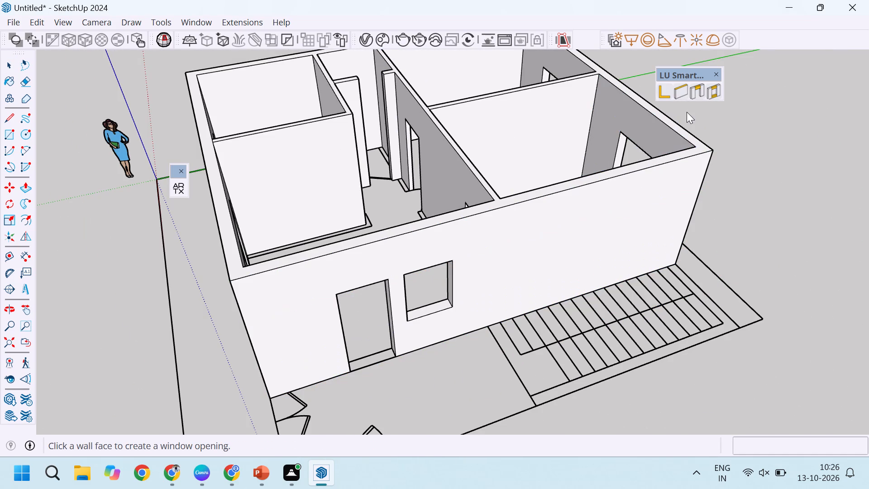
key("space")
Examine the new side window and the other rooms and openings from the front, inside and above.
scroll(481, 208, "down", 4)
middle_click_drag(241, 344, 583, 324)
scroll(425, 330, "down", 11)
scroll(457, 312, "up", 5)
scroll(397, 279, "up", 4)
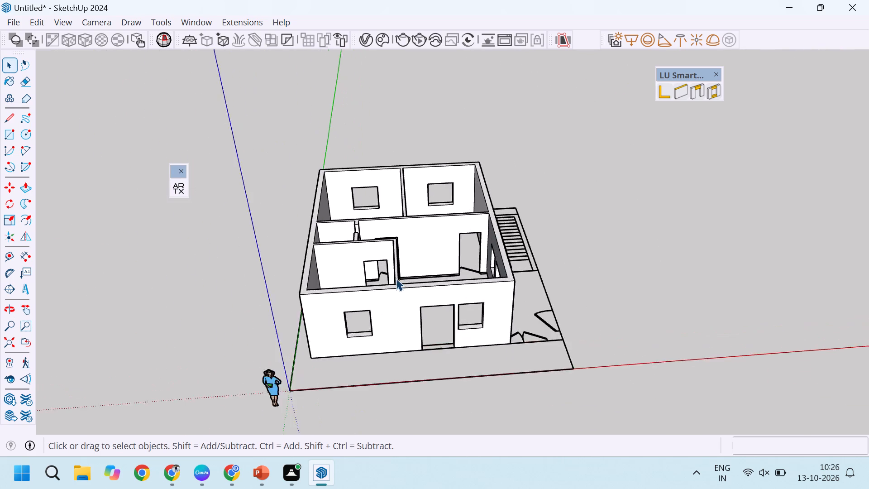
scroll(511, 305, "up", 1)
middle_click_drag(506, 309, 360, 351)
scroll(474, 274, "up", 4)
middle_click_drag(289, 259, 585, 276)
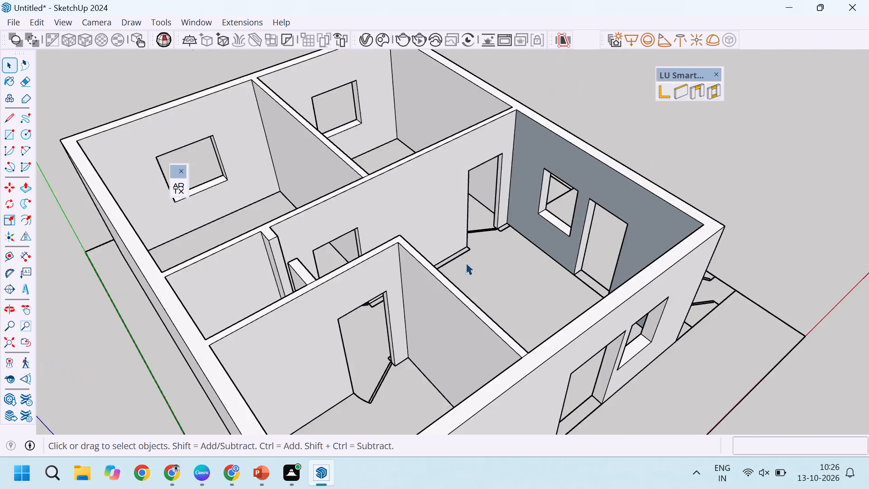
scroll(301, 285, "down", 5)
scroll(381, 312, "down", 5)
middle_click_drag(501, 317, 280, 355)
Draw a 3' by 10" rectangle over the first tread of the stair flight farther from the wall, starting at the plan's tread endpoint.
scroll(434, 264, "up", 6)
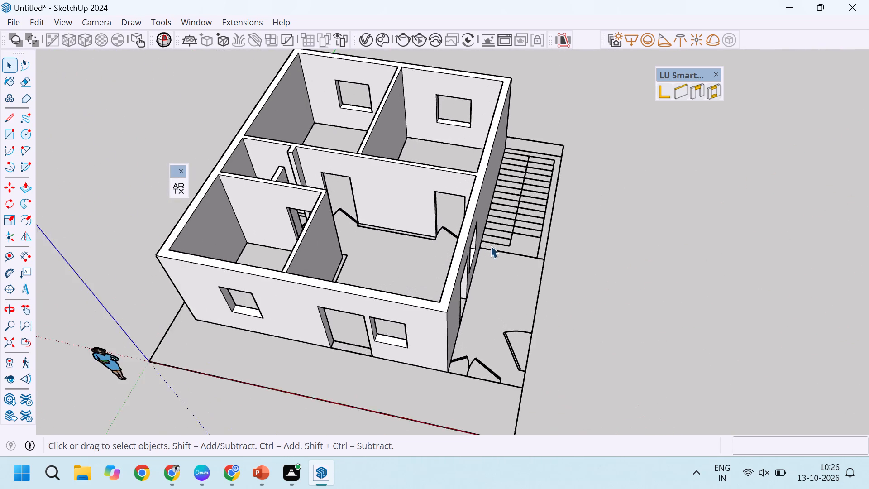
scroll(491, 245, "up", 18)
scroll(512, 288, "down", 6)
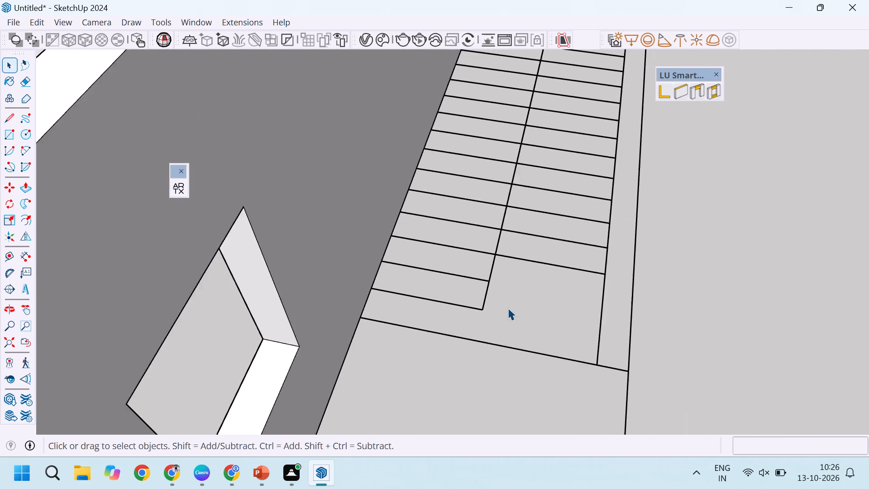
scroll(508, 308, "down", 5)
key("r")
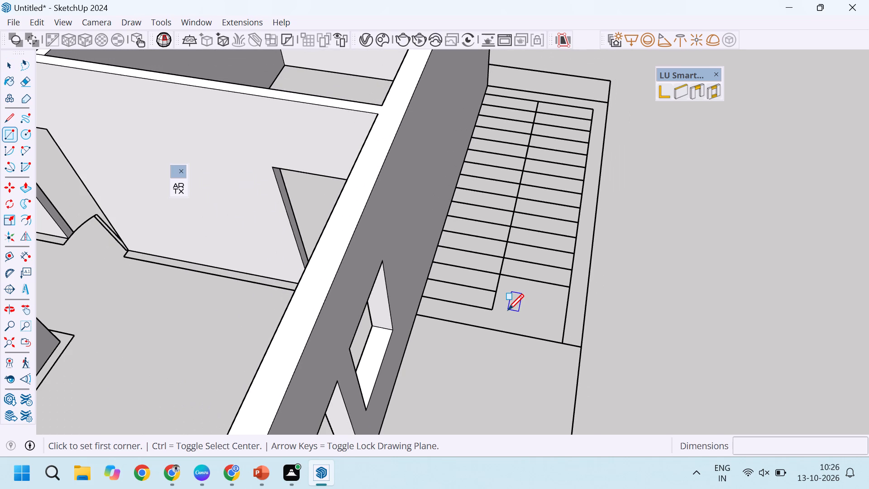
scroll(573, 274, "up", 17)
scroll(575, 300, "down", 2)
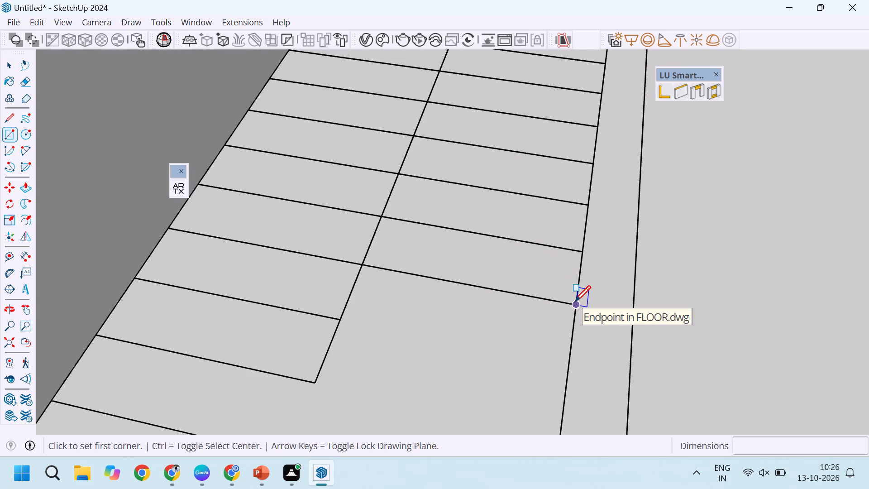
left_click(575, 302)
scroll(511, 280, "down", 5)
scroll(432, 248, "up", 4)
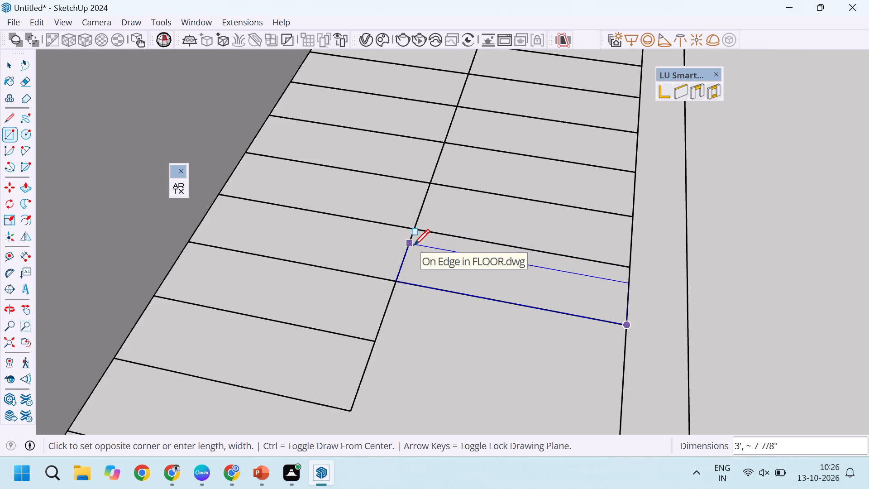
scroll(415, 244, "down", 2)
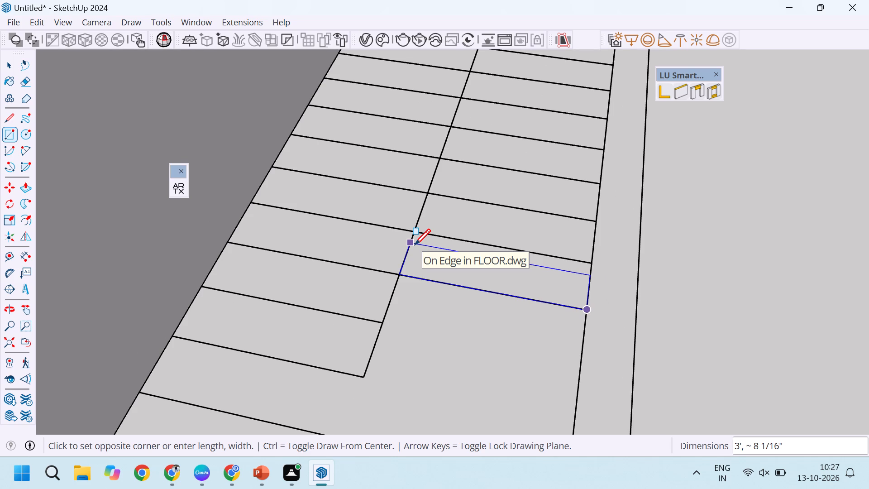
key("3")
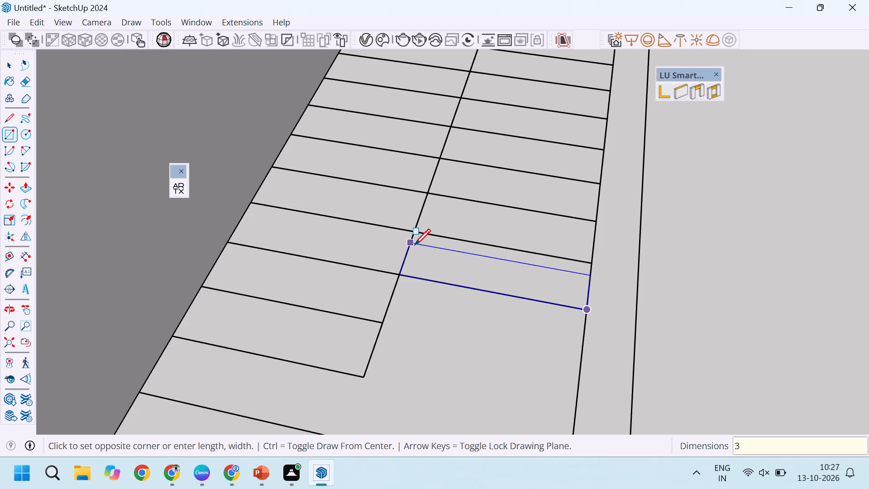
type("',10")
key("Return")
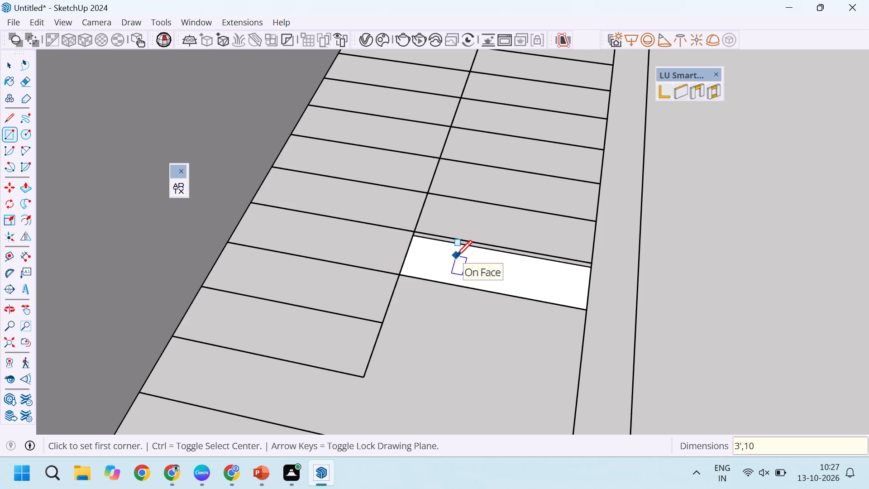
Extrude the 3' by 10" tread rectangle upward 10" to form the first step block.
key("p")
left_click(486, 262)
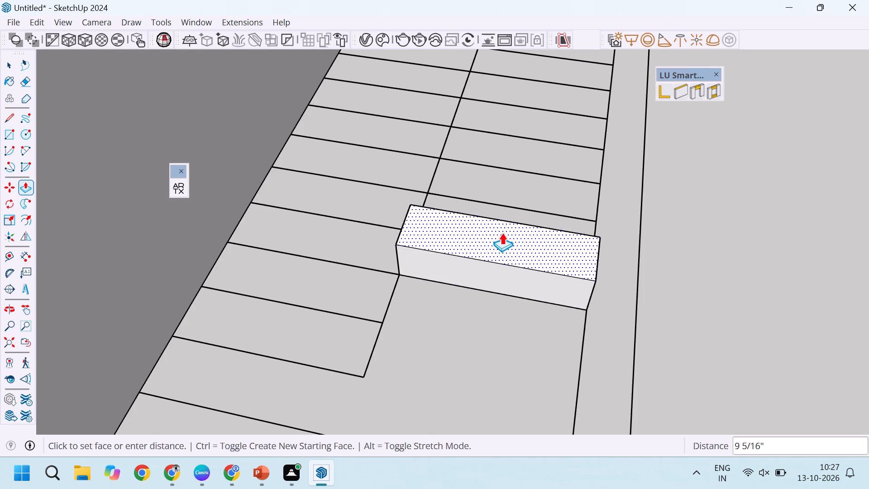
scroll(502, 233, "down", 2)
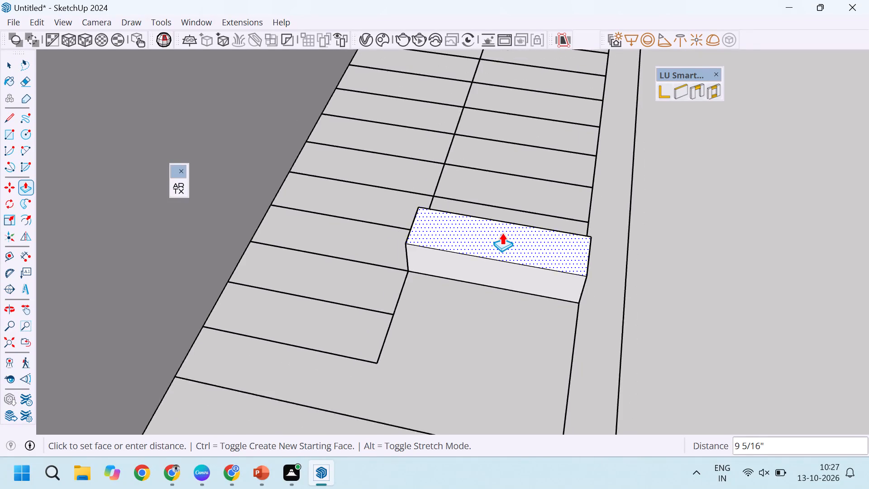
scroll(502, 233, "down", 1)
middle_click_drag(487, 237, 441, 205)
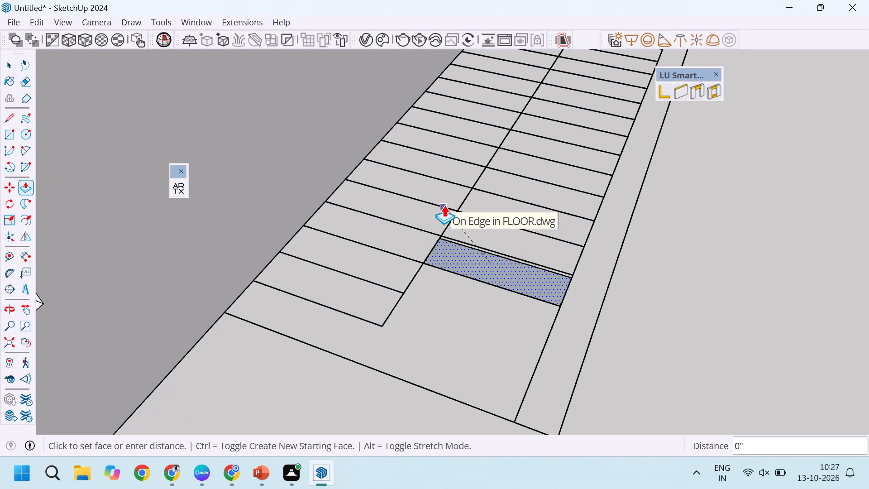
key("1")
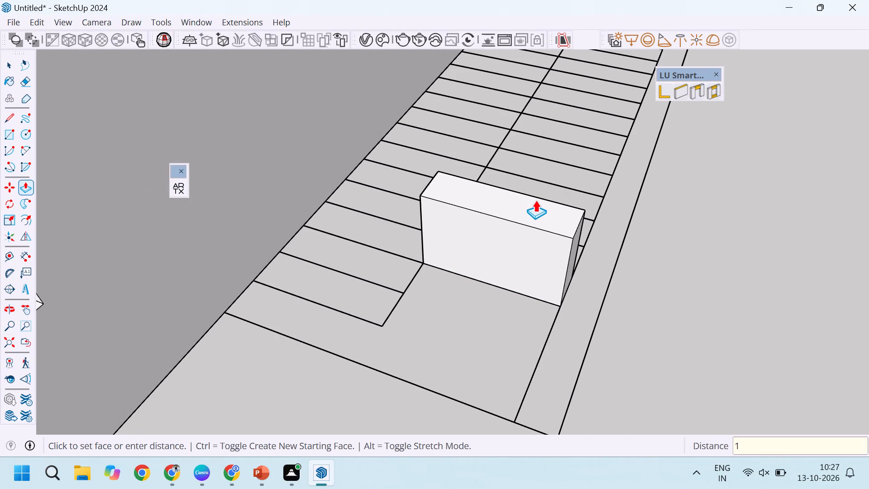
key("0")
key("Return")
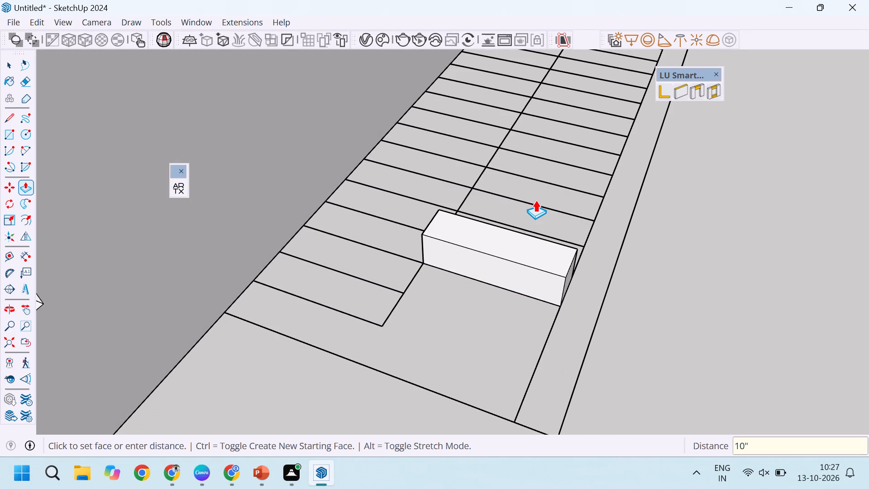
Make the whole first step block into a group.
key("space")
triple_click(540, 248)
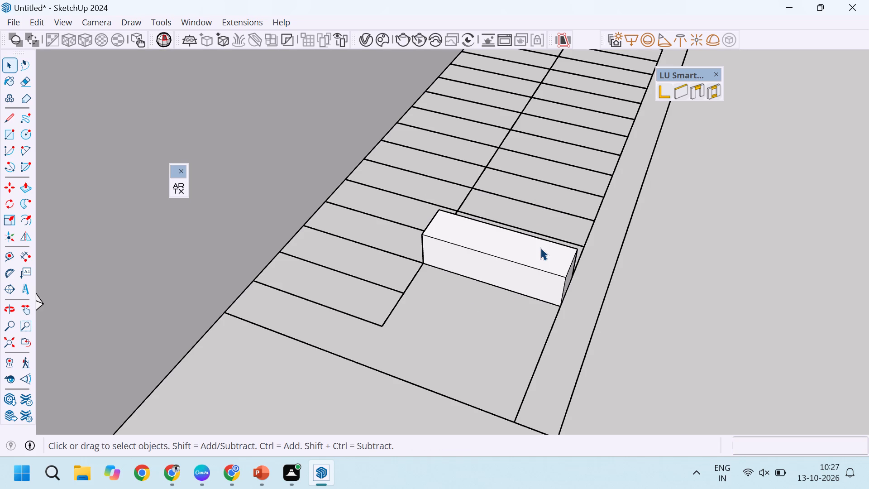
right_click(540, 248)
left_click(591, 134)
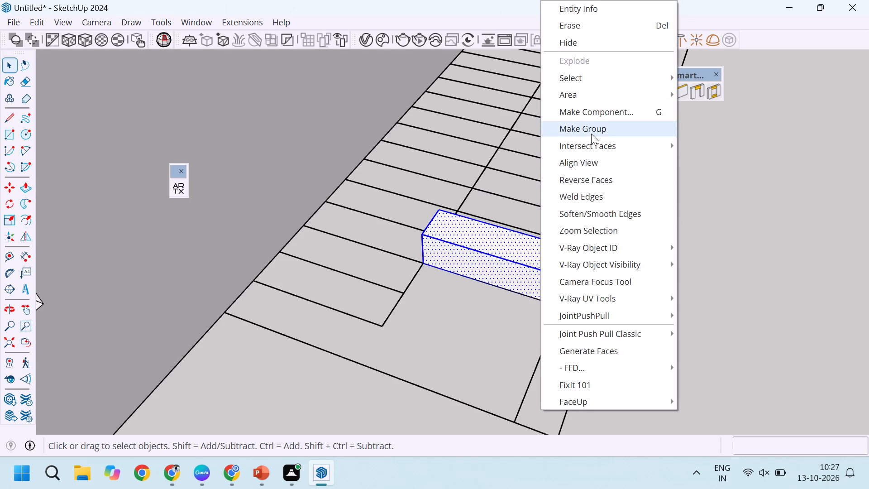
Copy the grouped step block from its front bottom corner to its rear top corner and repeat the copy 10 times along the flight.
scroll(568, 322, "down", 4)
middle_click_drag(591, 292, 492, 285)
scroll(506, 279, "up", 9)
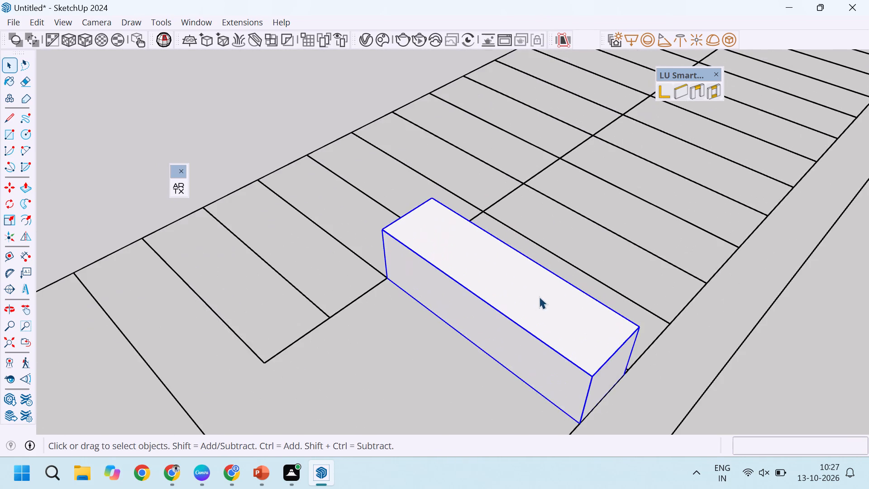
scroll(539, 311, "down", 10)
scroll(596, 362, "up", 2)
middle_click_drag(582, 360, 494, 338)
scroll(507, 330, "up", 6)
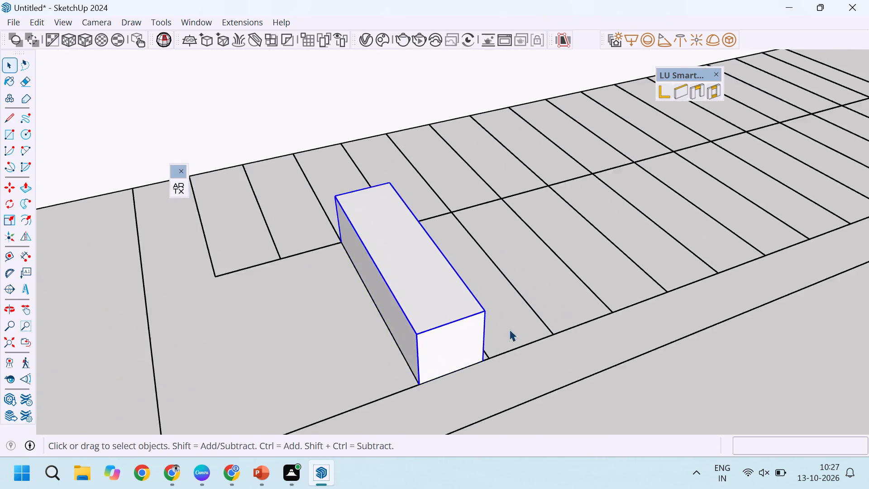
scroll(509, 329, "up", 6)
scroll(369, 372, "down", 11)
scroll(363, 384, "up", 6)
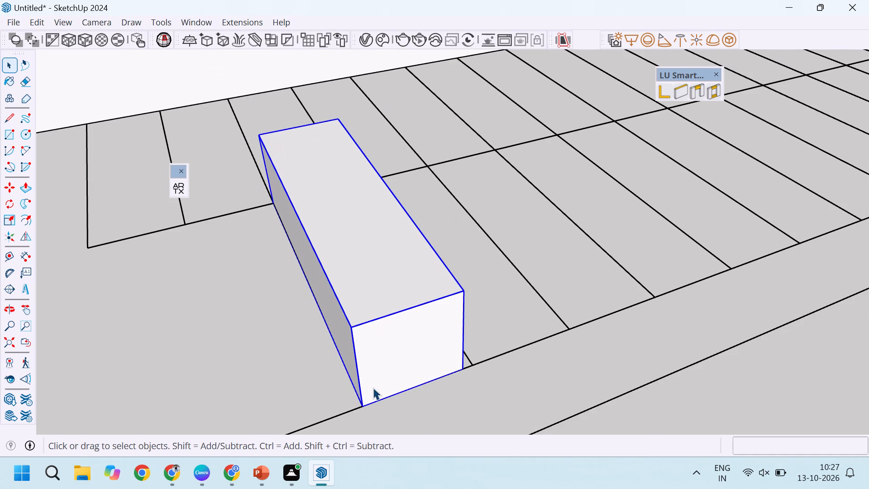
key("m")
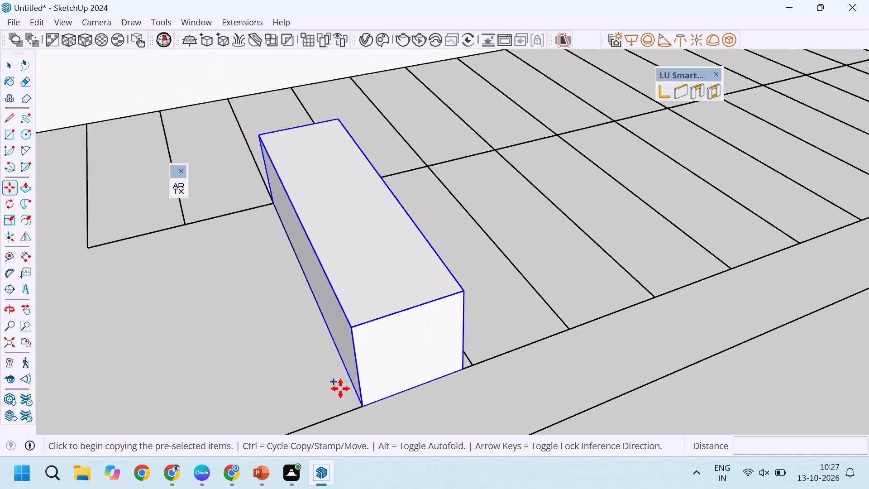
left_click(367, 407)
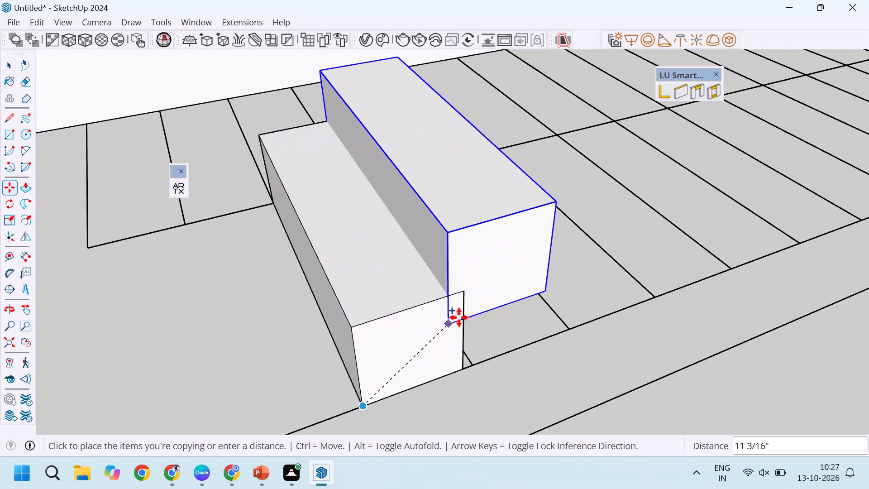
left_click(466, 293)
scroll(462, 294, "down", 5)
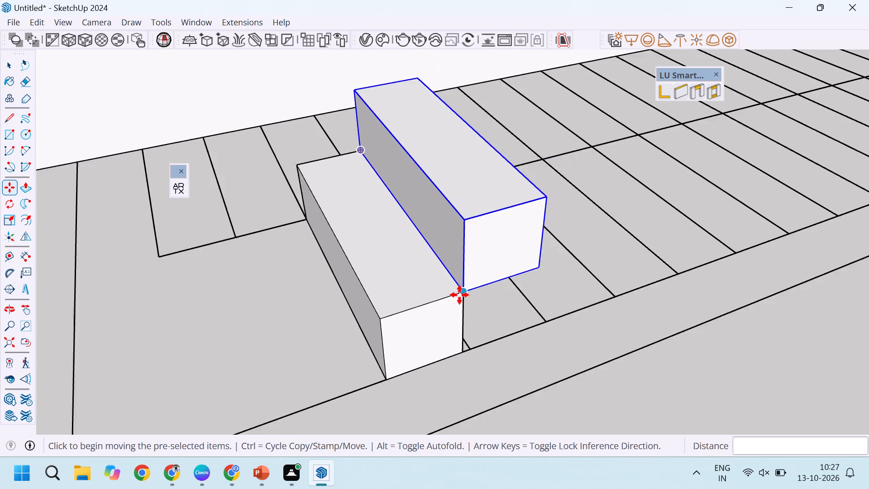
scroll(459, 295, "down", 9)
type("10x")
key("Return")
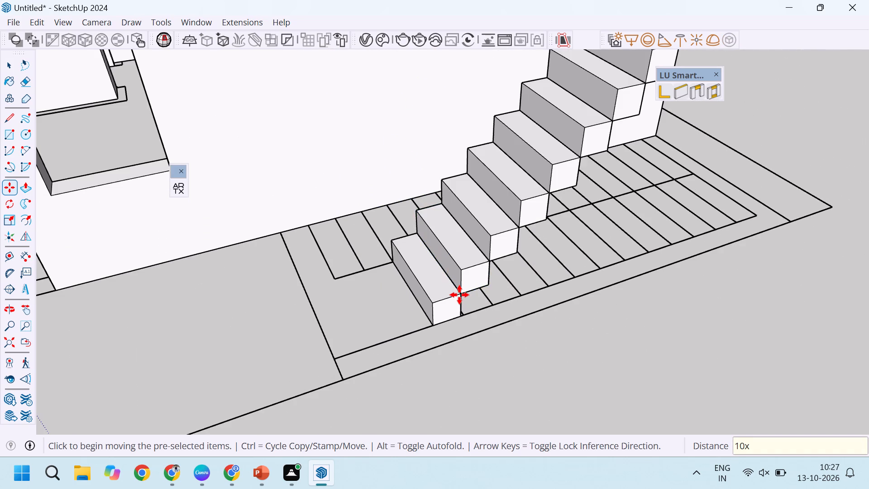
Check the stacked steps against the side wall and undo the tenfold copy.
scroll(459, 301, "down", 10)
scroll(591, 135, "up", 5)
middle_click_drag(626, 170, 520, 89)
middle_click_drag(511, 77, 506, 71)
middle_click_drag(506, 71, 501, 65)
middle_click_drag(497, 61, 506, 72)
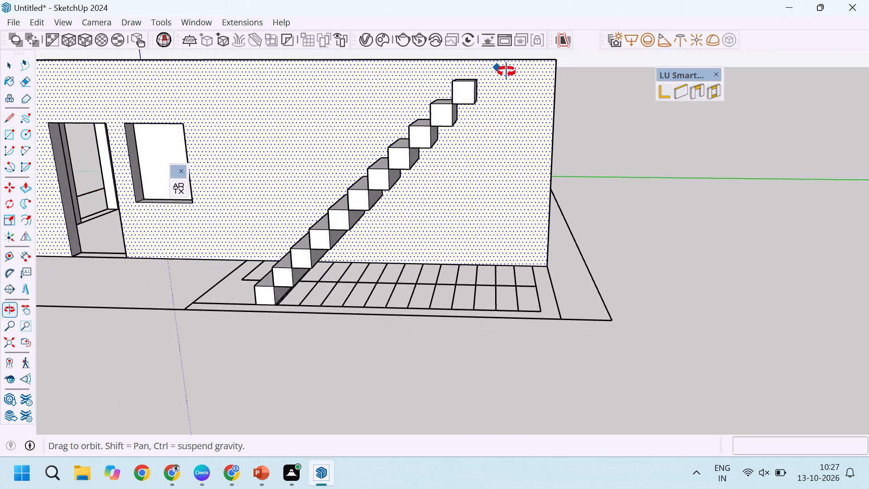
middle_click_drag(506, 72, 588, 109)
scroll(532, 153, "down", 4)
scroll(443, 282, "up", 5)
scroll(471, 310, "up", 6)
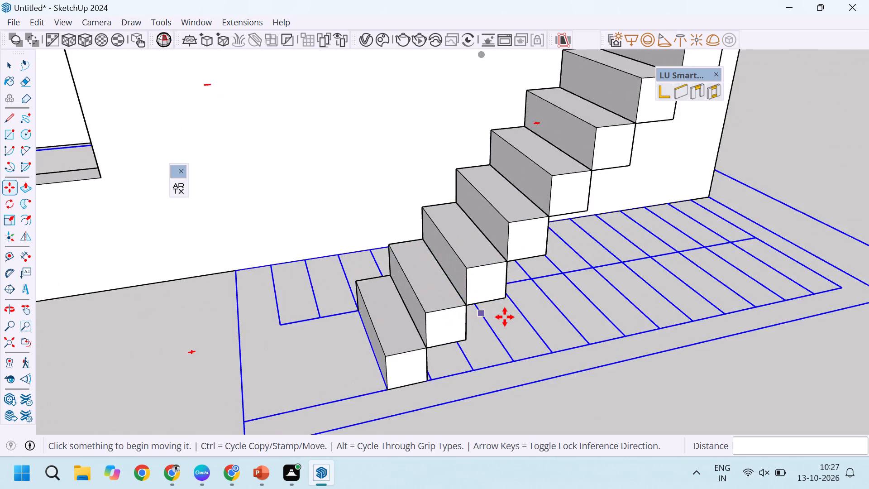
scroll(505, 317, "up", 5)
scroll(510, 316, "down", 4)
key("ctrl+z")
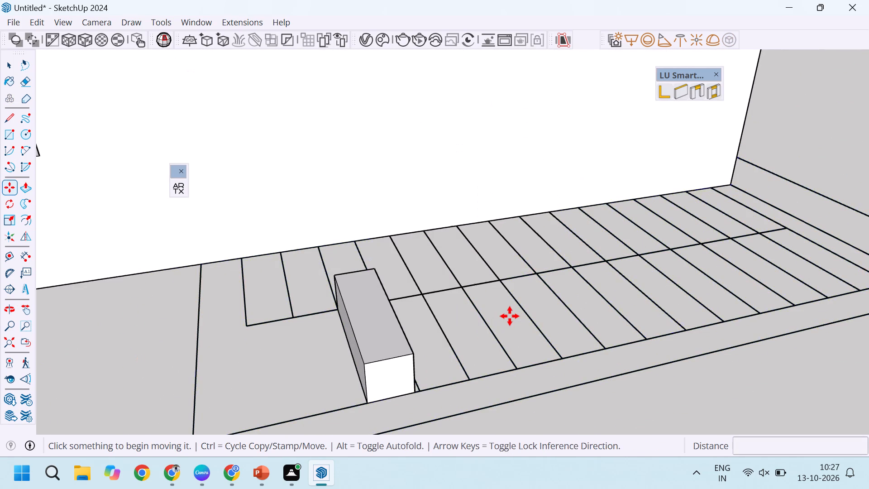
Open the remaining step block's group for editing.
key("space")
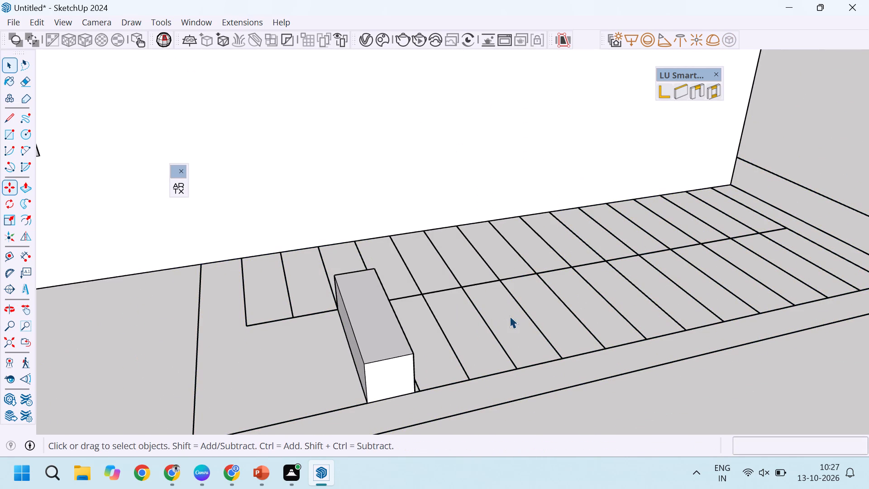
scroll(380, 331, "up", 6)
middle_click_drag(387, 363, 531, 312)
scroll(516, 300, "down", 8)
scroll(539, 277, "up", 6)
key("o")
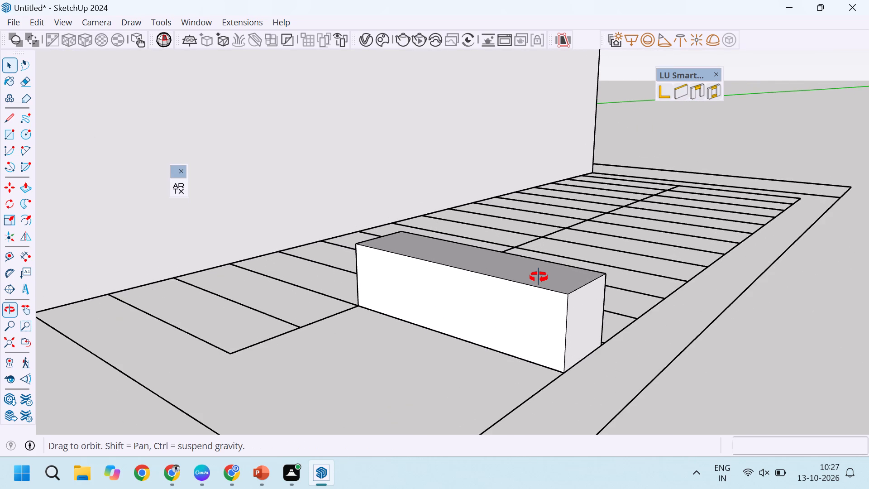
key("p")
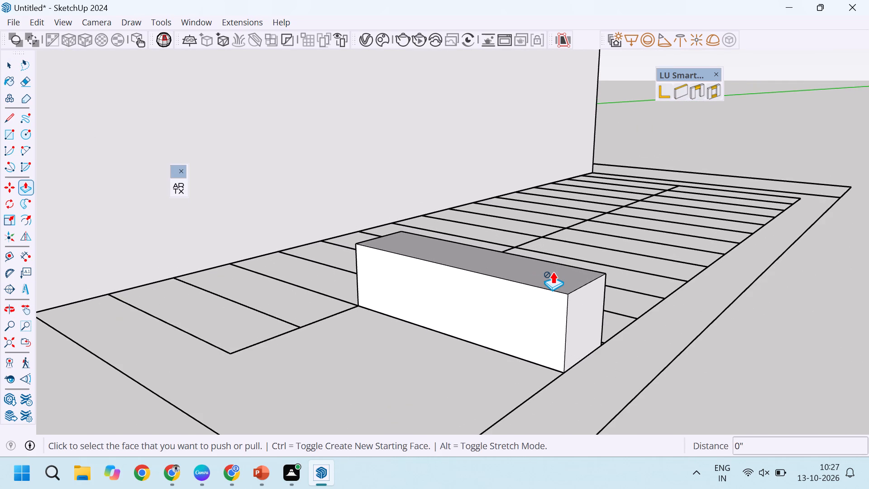
key("space")
double_click(553, 272)
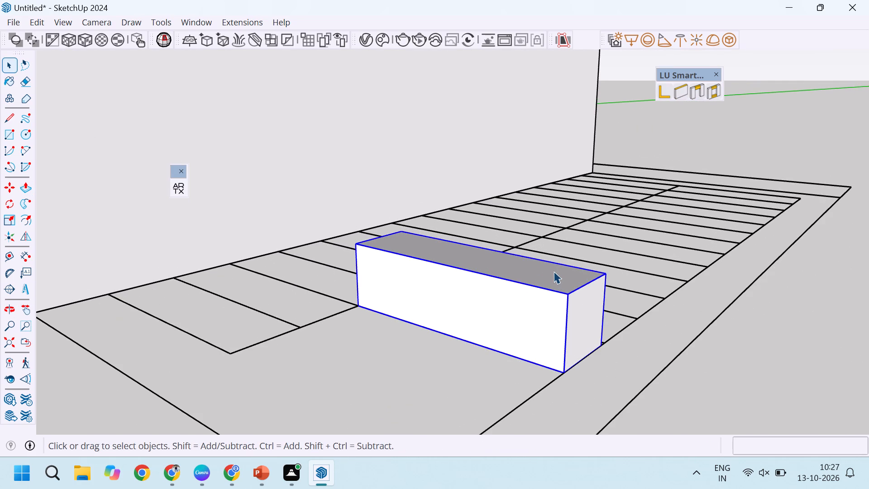
double_click(535, 293)
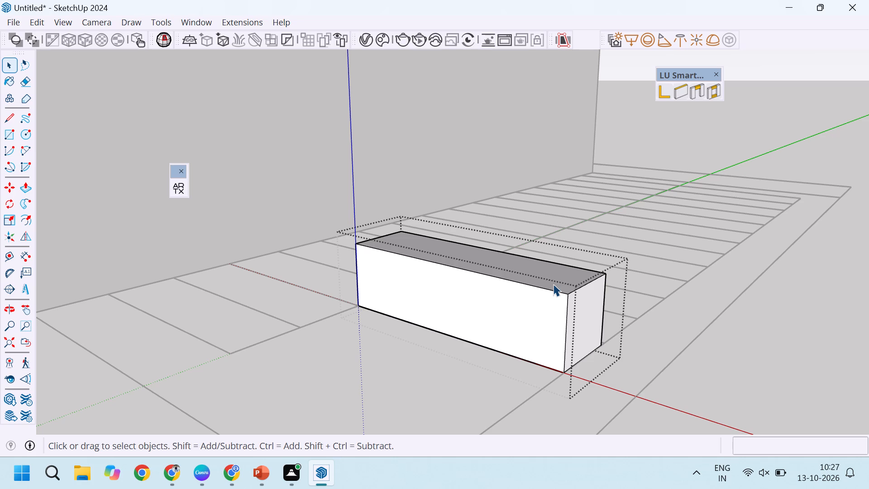
key("p")
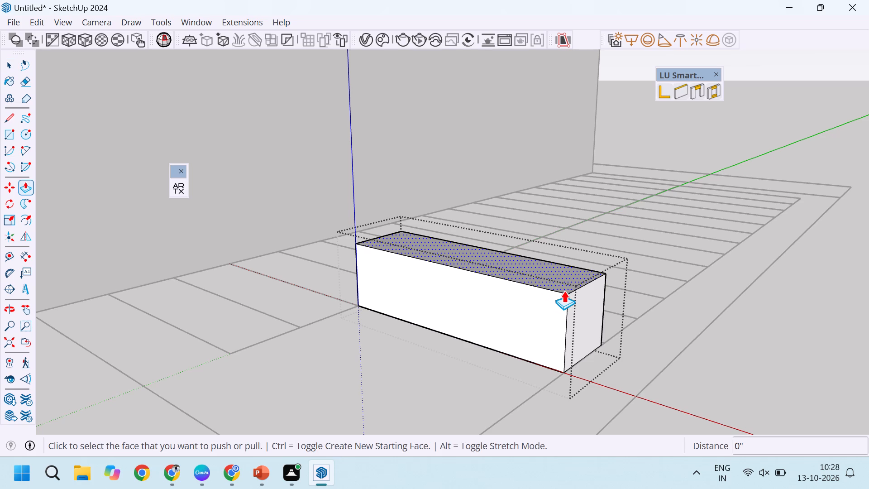
Check the height of the step block's front outer corner edge with the Line tool.
key("l")
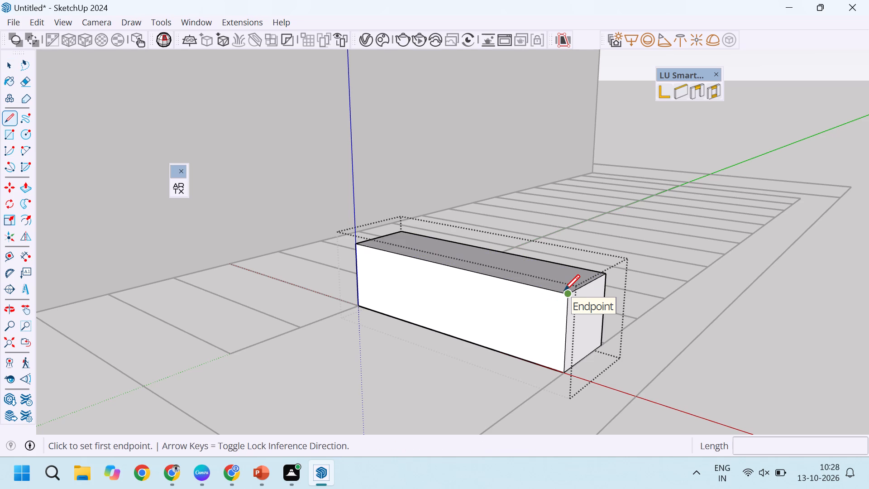
left_click(564, 290)
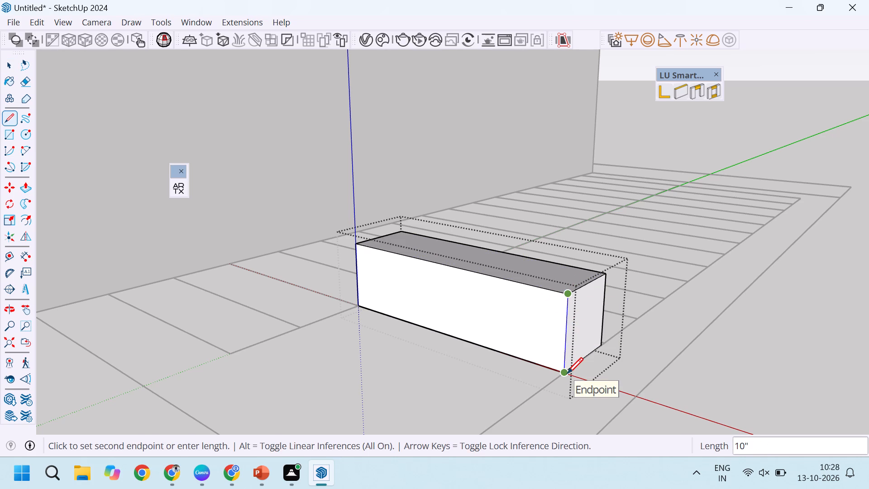
key("Escape")
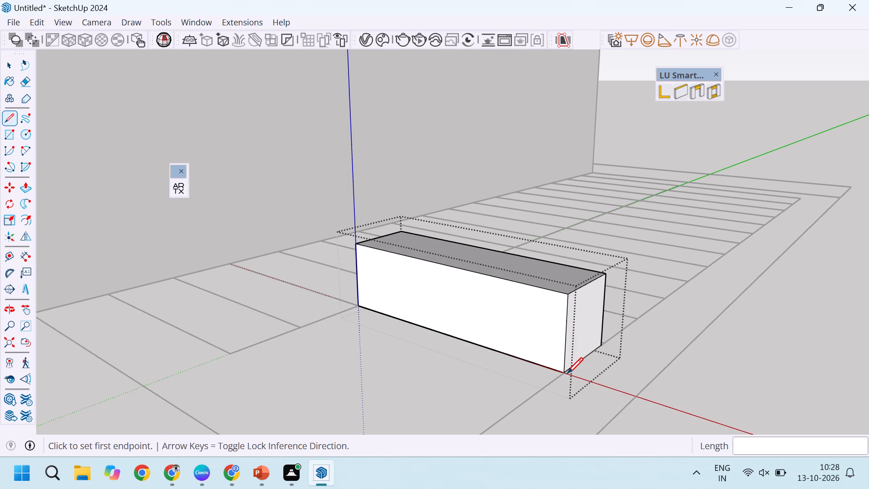
key("space")
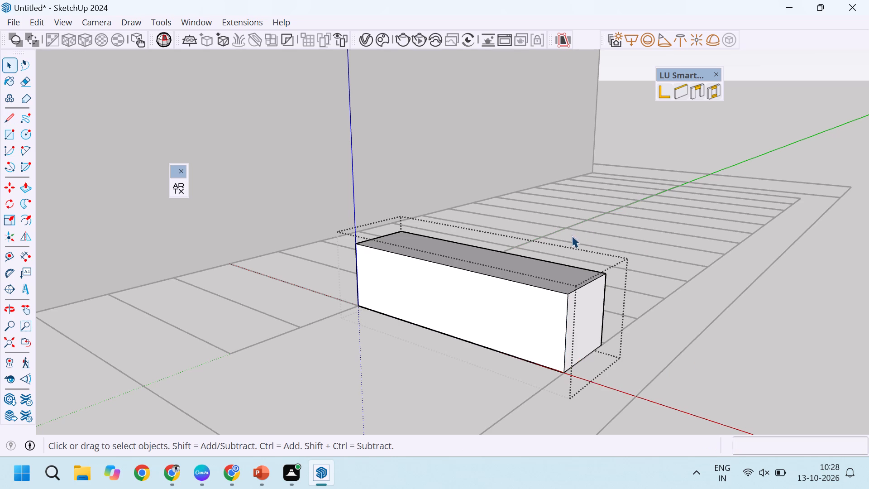
Push the step block's top face down 4" and leave the group.
key("p")
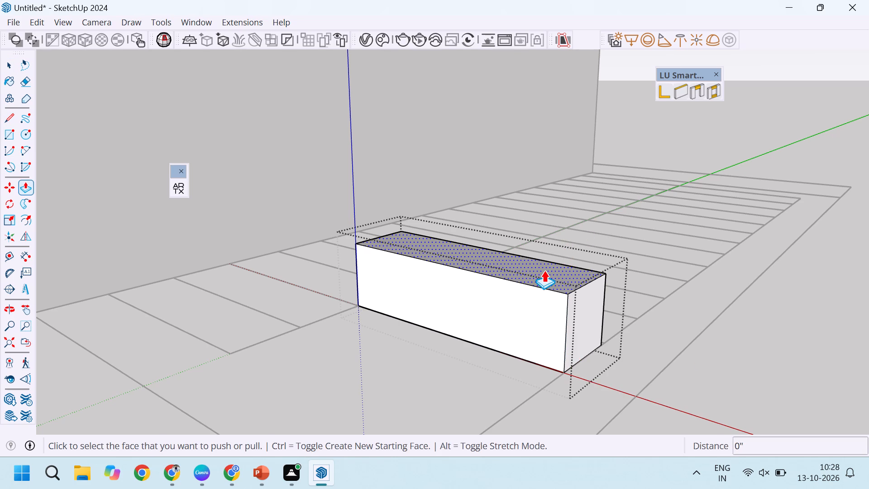
left_click(544, 270)
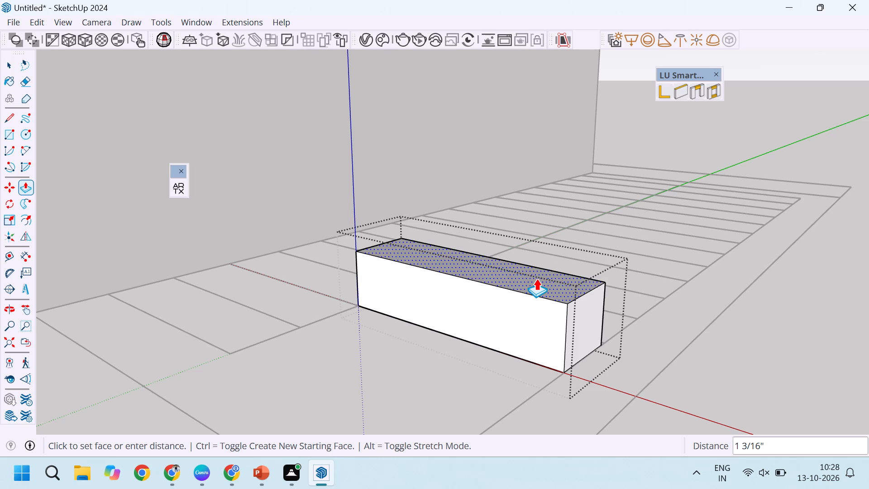
key("4")
key("Return")
key("space")
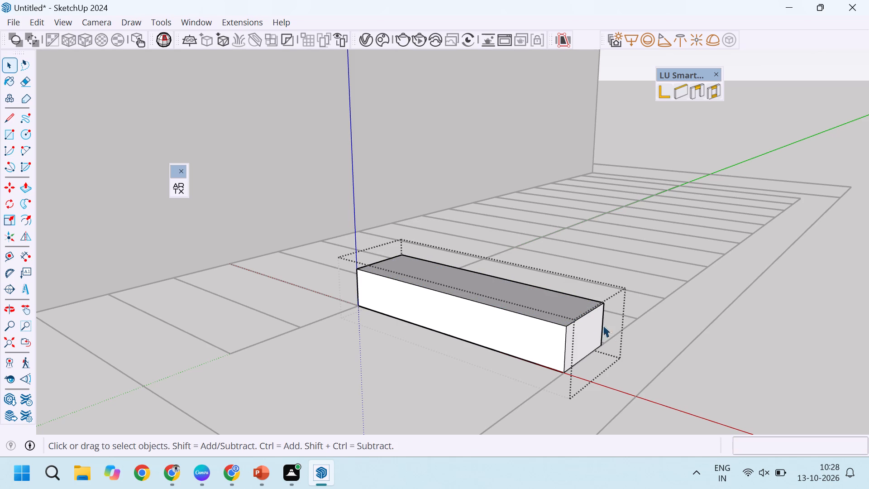
left_click(706, 351)
Copy the lowered step block from its front bottom corner to its rear top corner and repeat the copy 10 times up the flight.
scroll(633, 488, "down", 4)
scroll(564, 319, "down", 5)
left_click(579, 328)
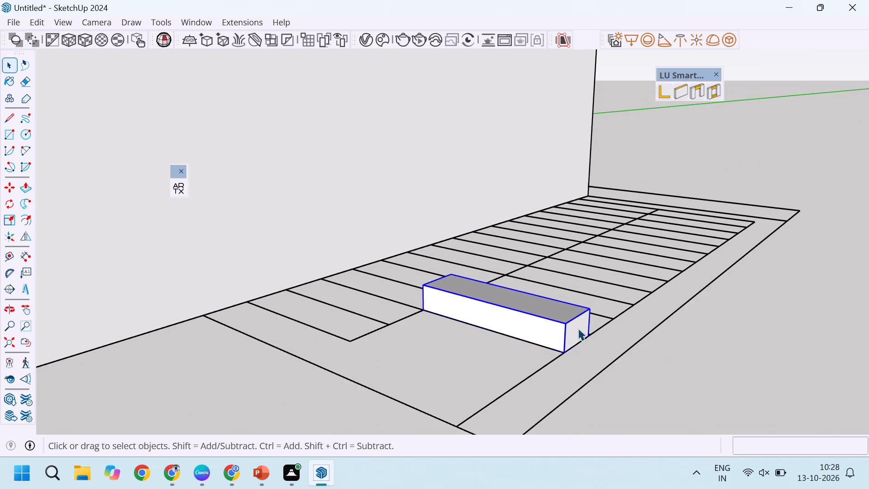
scroll(573, 328, "up", 9)
key("m")
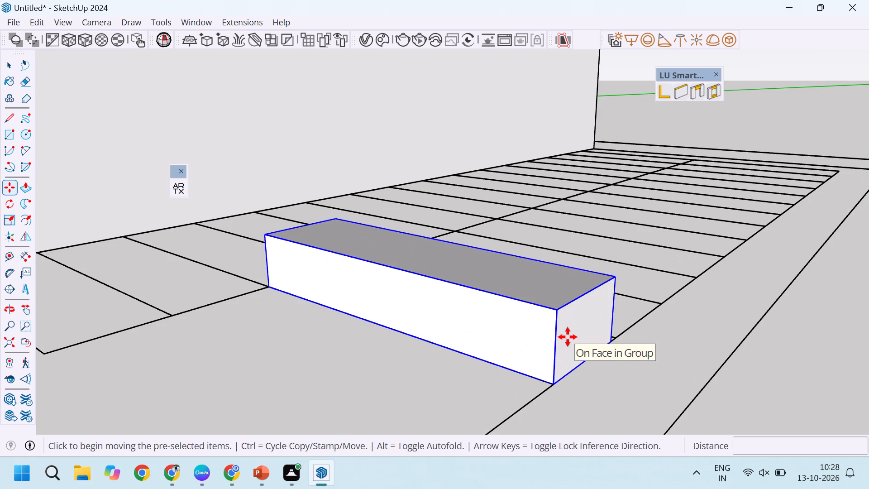
left_click(553, 380)
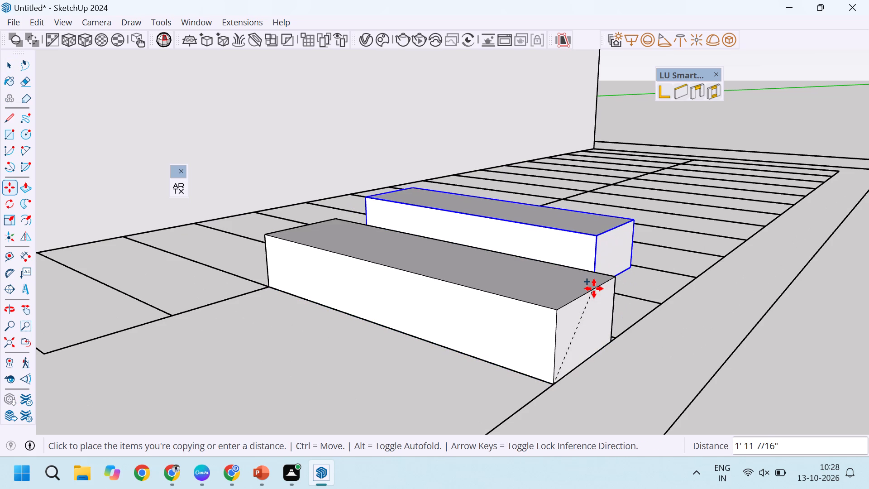
left_click(614, 272)
scroll(637, 238, "down", 4)
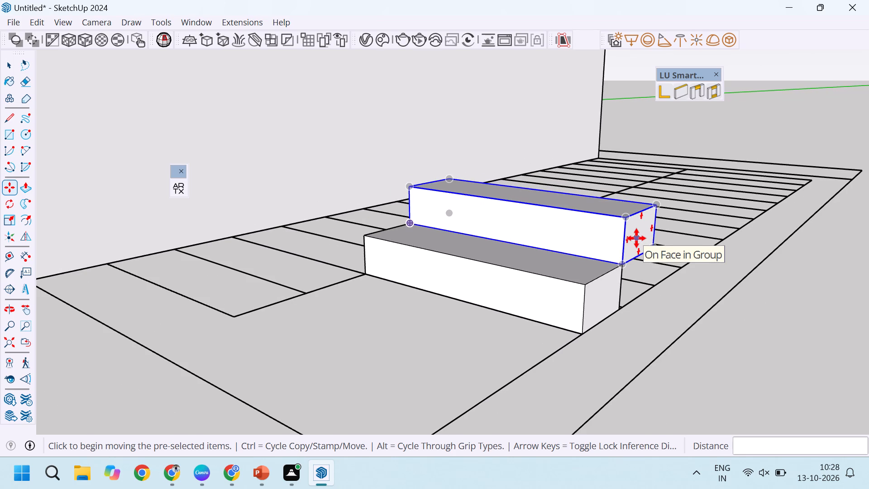
key("1")
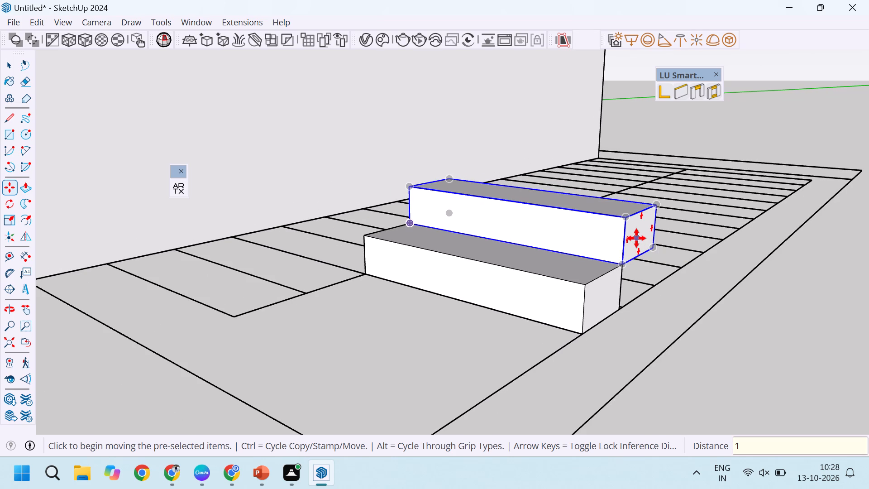
key("0")
key("x")
key("Return")
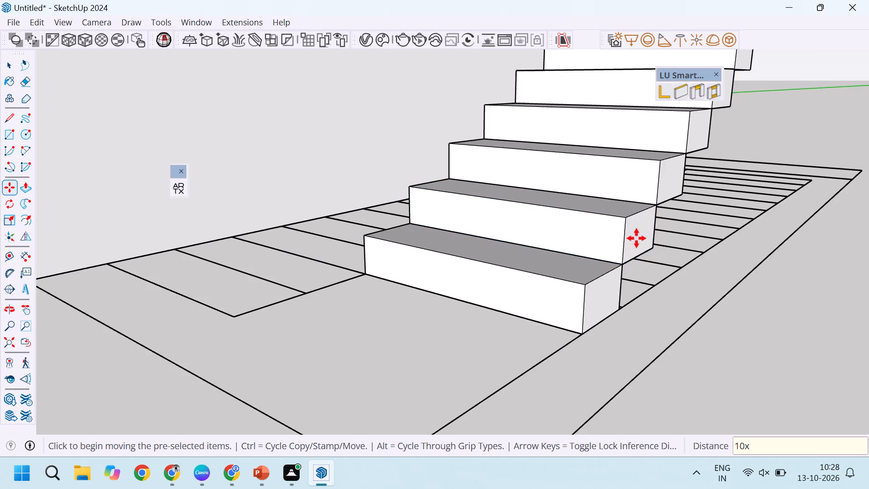
Open the topmost step block's group and pull its outer long face out by 2' 9 13/16" to begin the landing.
scroll(593, 234, "down", 20)
scroll(593, 234, "down", 3)
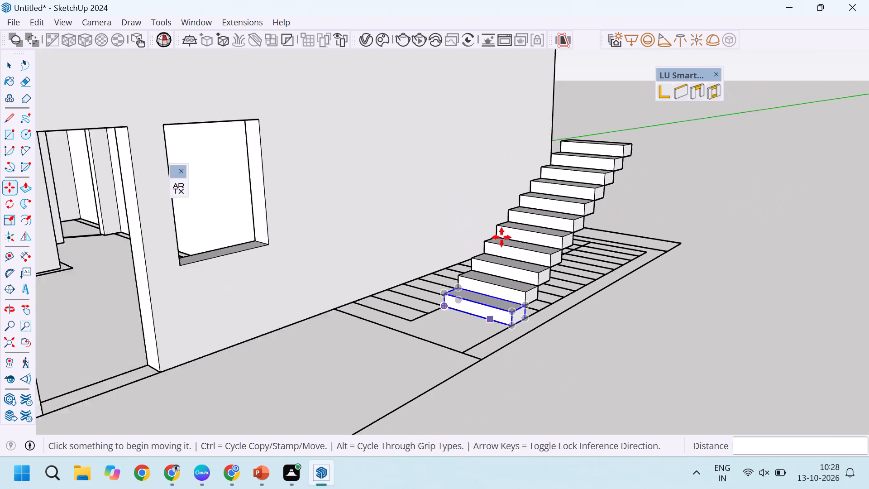
middle_click_drag(559, 144, 340, 284)
middle_click_drag(510, 265, 332, 296)
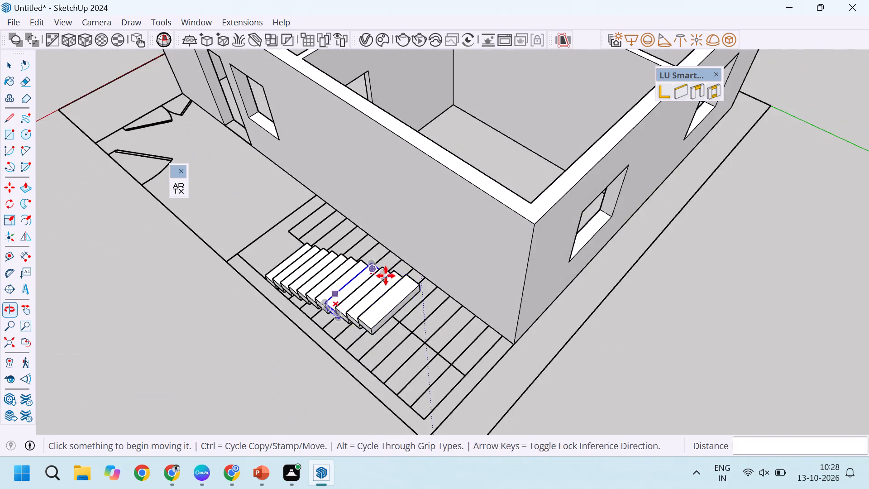
scroll(387, 276, "up", 10)
scroll(415, 329, "up", 5)
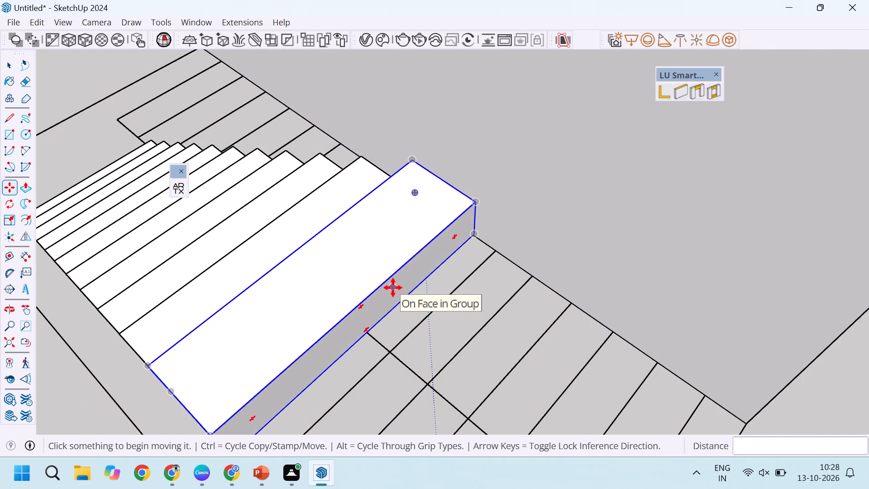
key("space")
double_click(383, 268)
scroll(396, 287, "down", 4)
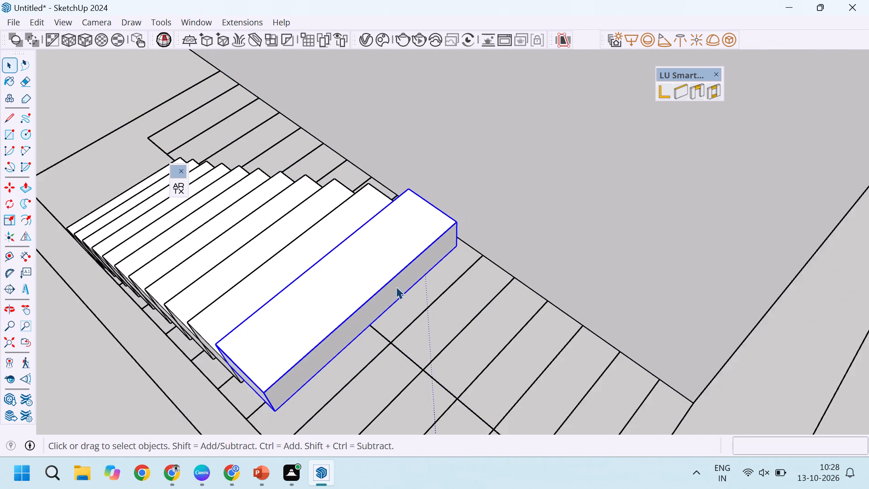
key("p")
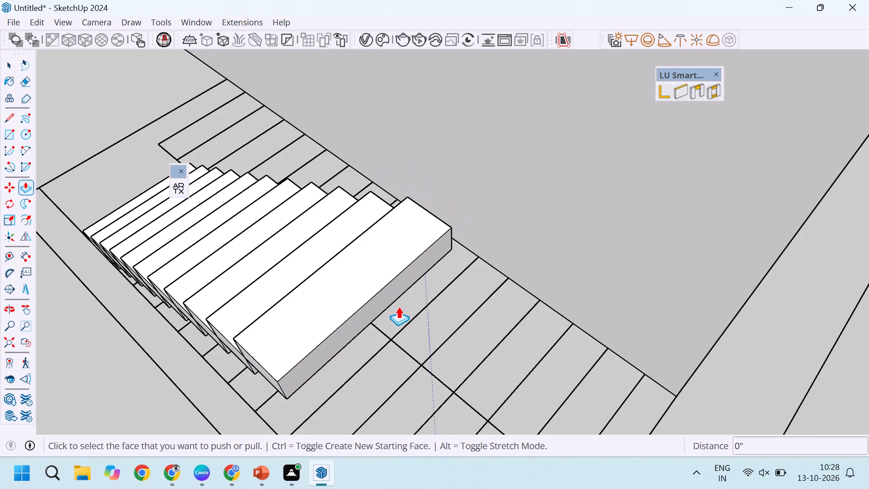
scroll(378, 298, "up", 4)
key("space")
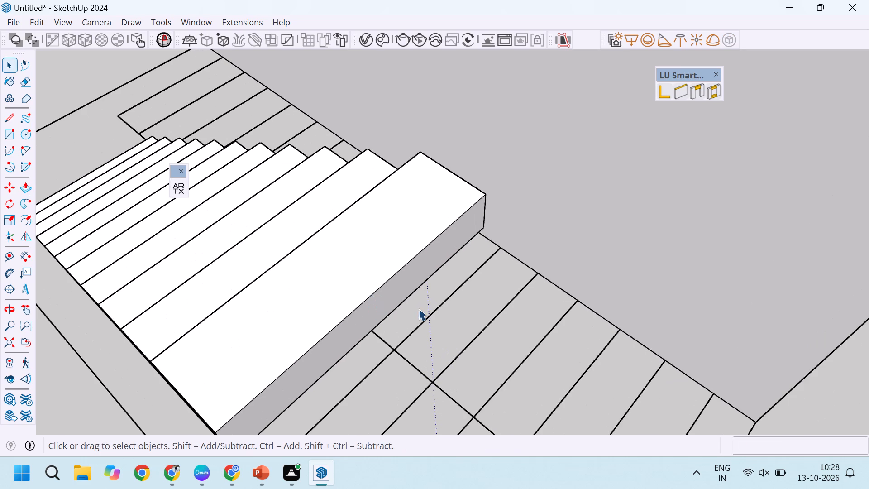
double_click(372, 269)
key("p")
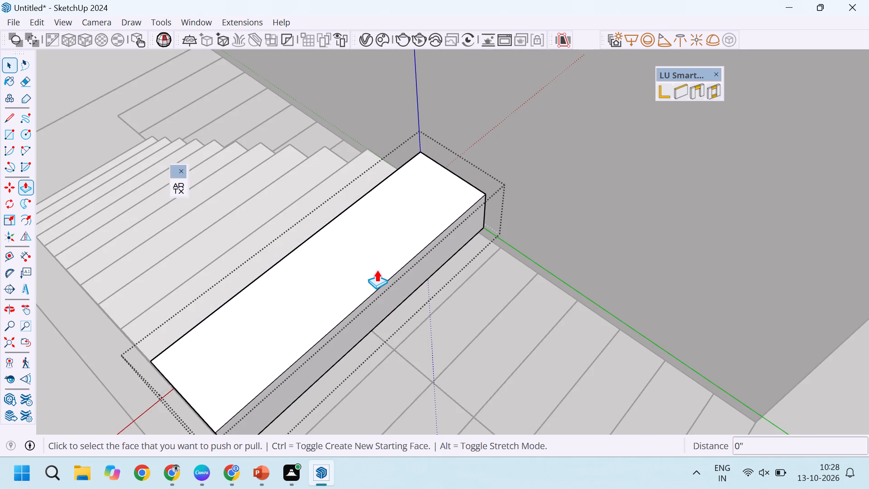
left_click(393, 293)
scroll(544, 213, "down", 2)
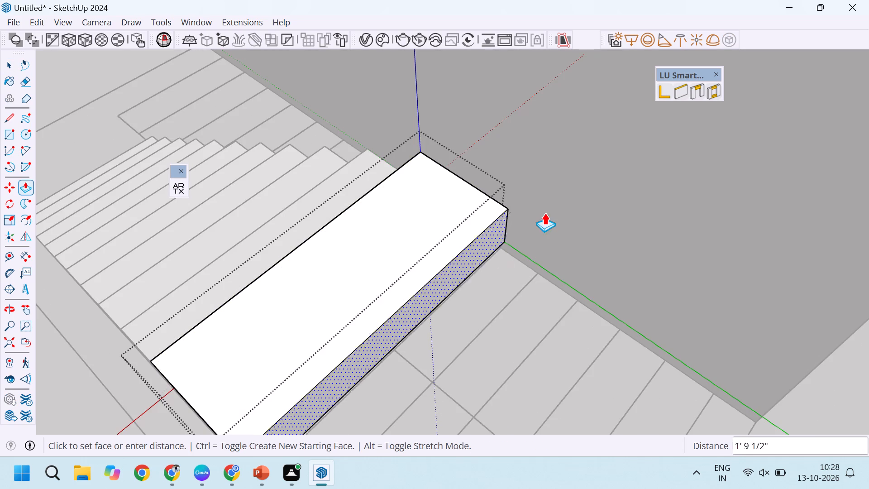
scroll(544, 213, "down", 11)
scroll(543, 361, "up", 5)
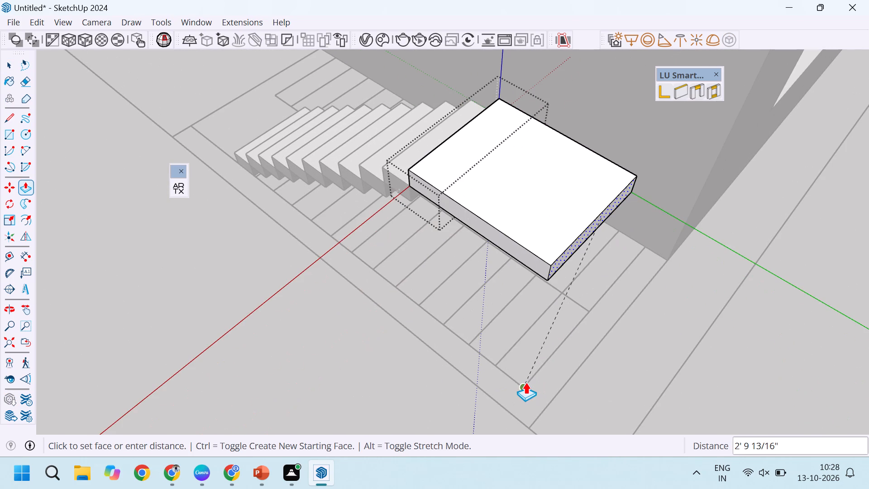
left_click(525, 382)
Pull the landing slab's wall-side face out 3' to the building wall and leave the group.
scroll(579, 187, "down", 5)
middle_click_drag(626, 169, 311, 224)
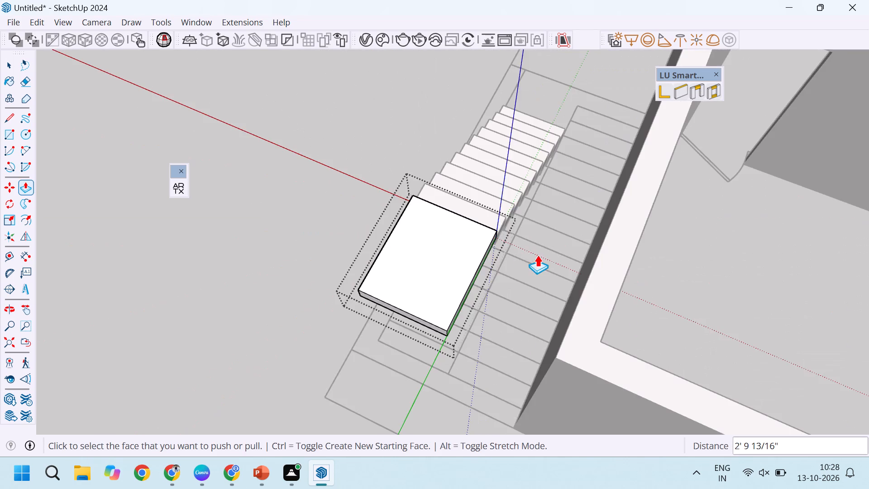
scroll(541, 256, "up", 9)
middle_click_drag(451, 299, 406, 243)
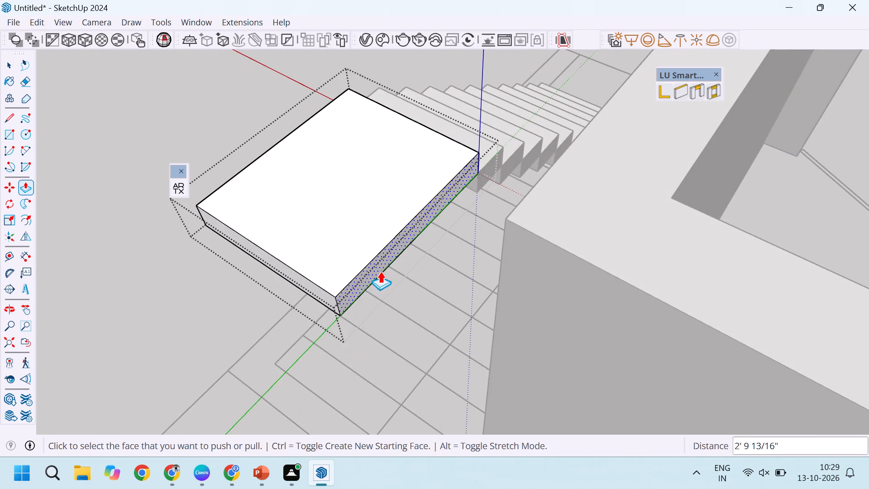
left_click(363, 277)
scroll(426, 290, "down", 4)
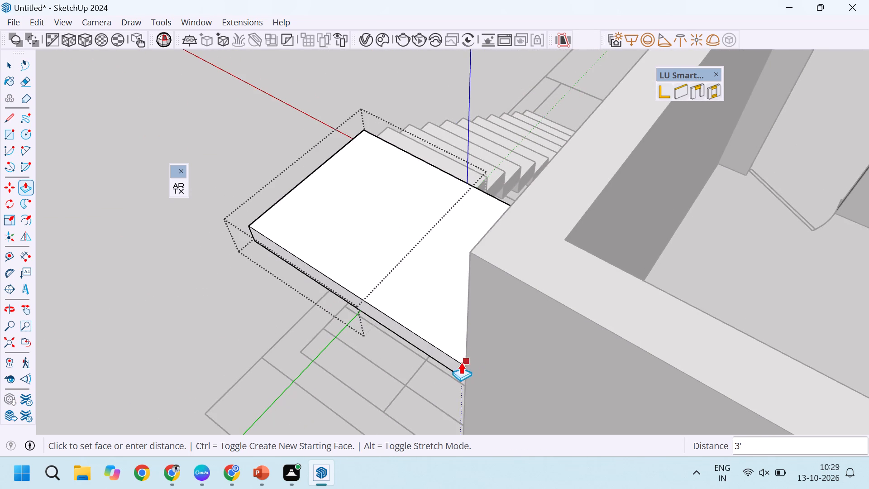
middle_click_drag(461, 368, 633, 325)
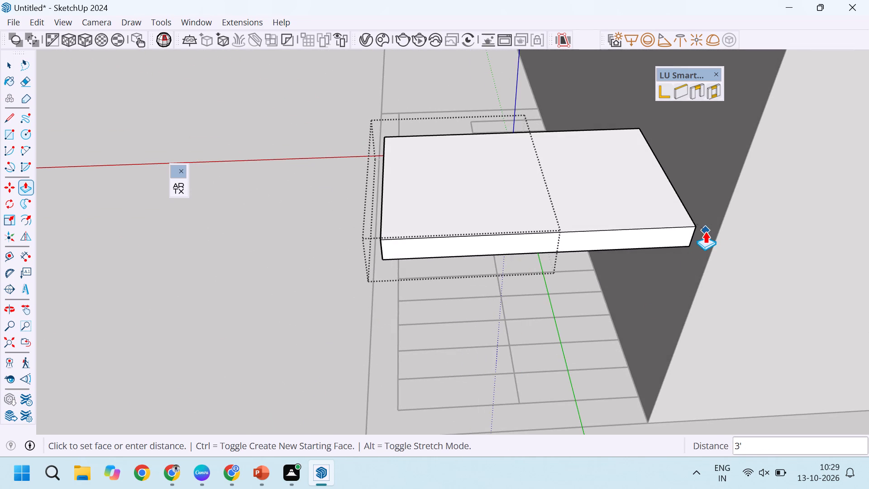
left_click(700, 231)
scroll(599, 285, "down", 9)
scroll(353, 277, "down", 6)
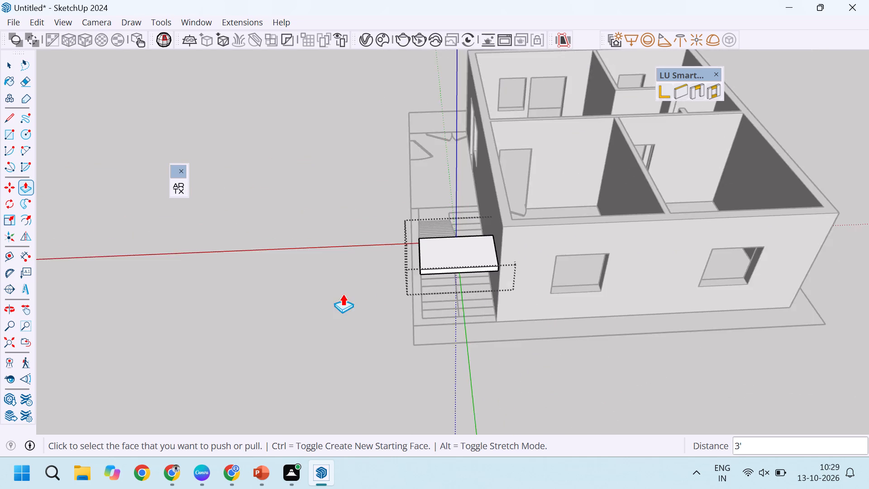
middle_click_drag(377, 294, 672, 278)
middle_click_drag(452, 240, 816, 251)
scroll(544, 127, "up", 12)
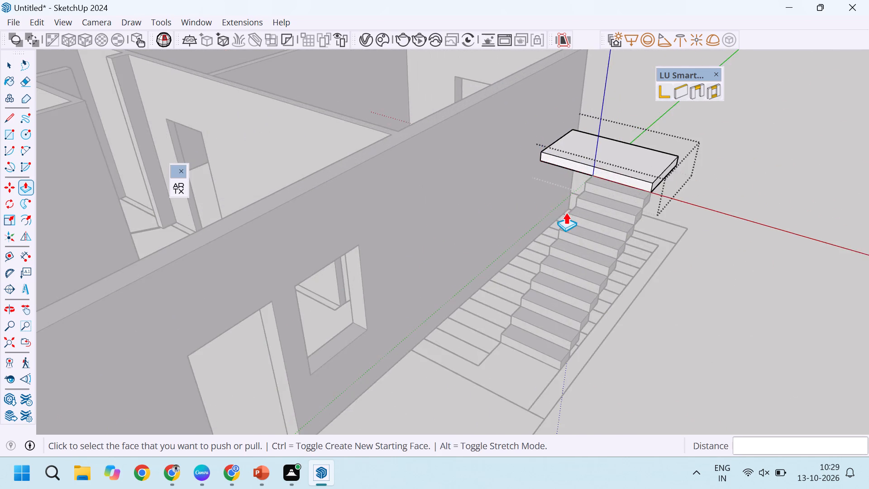
key("space")
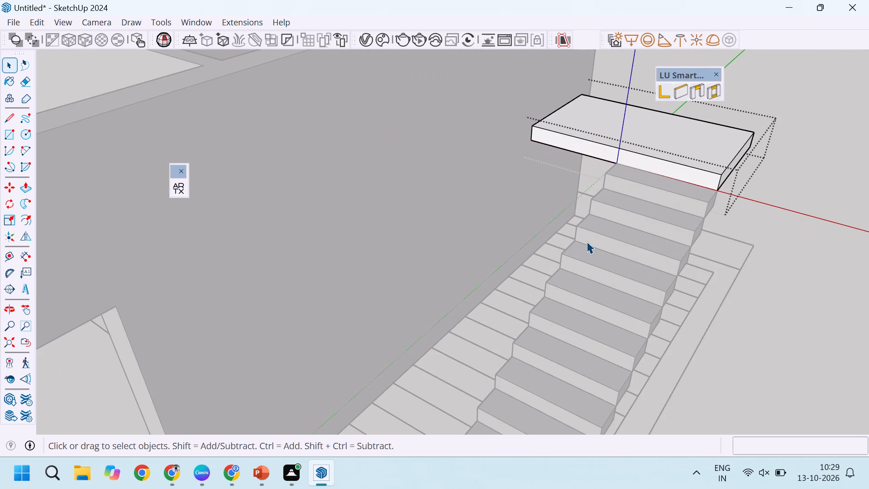
left_click(781, 89)
Select the ten step blocks below the landing and make a flipped copy of them about a horizontal plane at the landing slab.
scroll(765, 97, "down", 5)
middle_click_drag(714, 205, 655, 210)
scroll(678, 221, "down", 5)
middle_click_drag(695, 279, 621, 277)
scroll(615, 388, "up", 6)
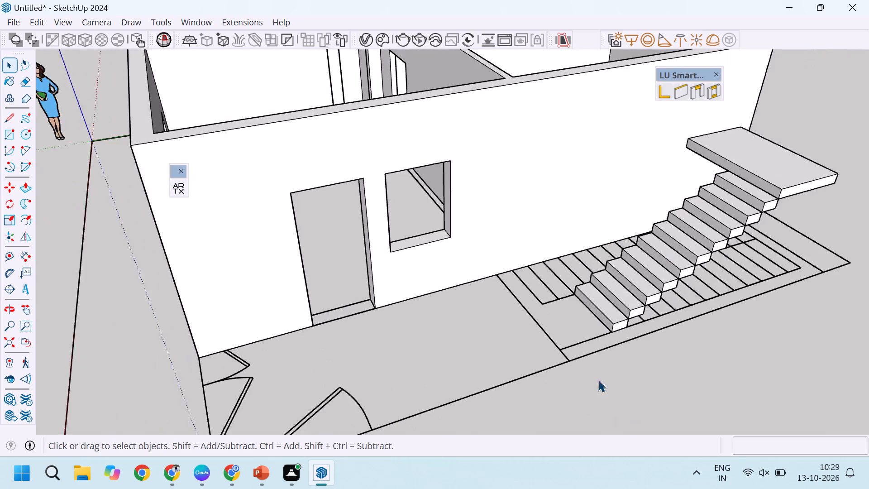
scroll(634, 273, "up", 6)
scroll(598, 307, "down", 11)
scroll(719, 220, "up", 5)
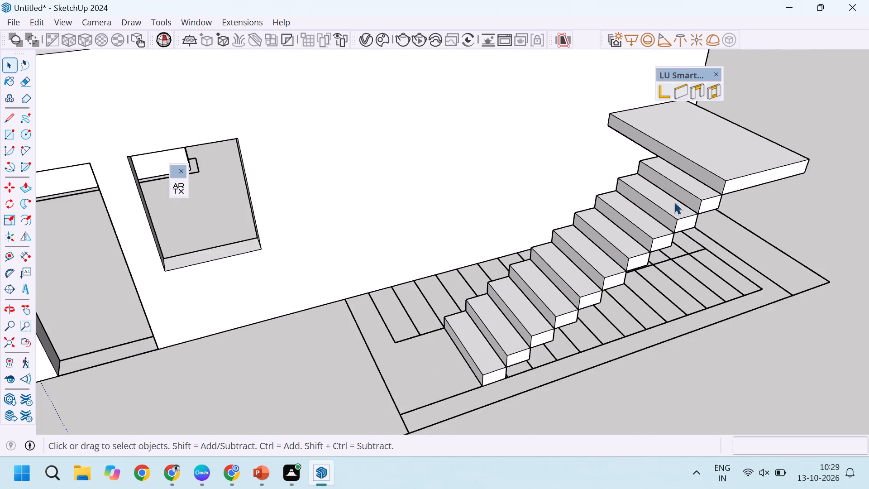
scroll(674, 195, "up", 5)
scroll(637, 200, "down", 5)
scroll(652, 240, "down", 3)
left_click(516, 331)
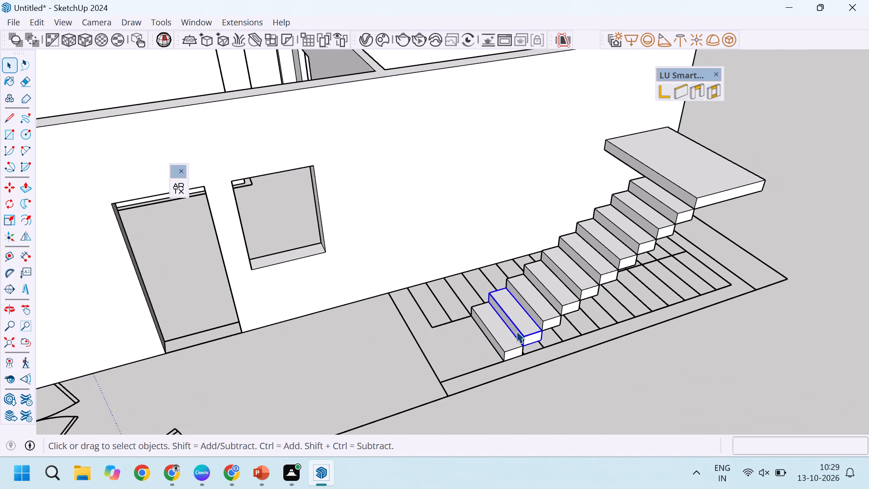
scroll(498, 331, "up", 6)
left_click(524, 346)
scroll(497, 343, "down", 4)
scroll(528, 331, "up", 4)
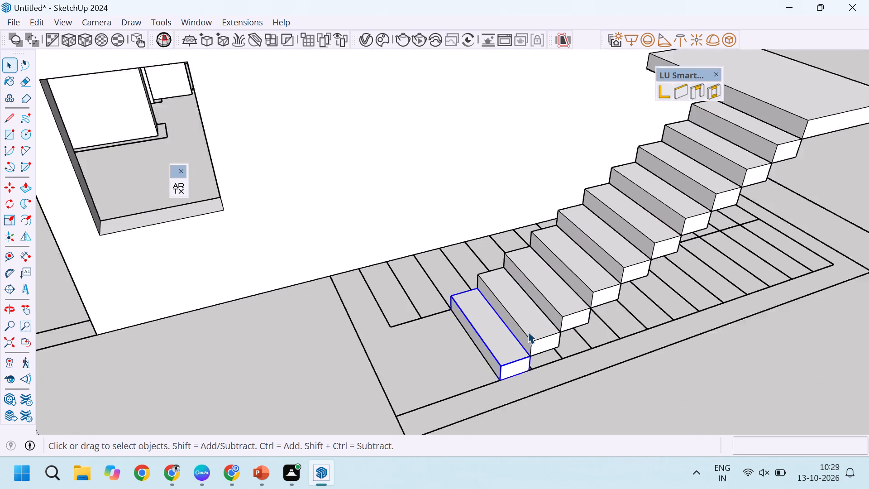
left_click(530, 331)
scroll(559, 341, "down", 5)
left_click(520, 351)
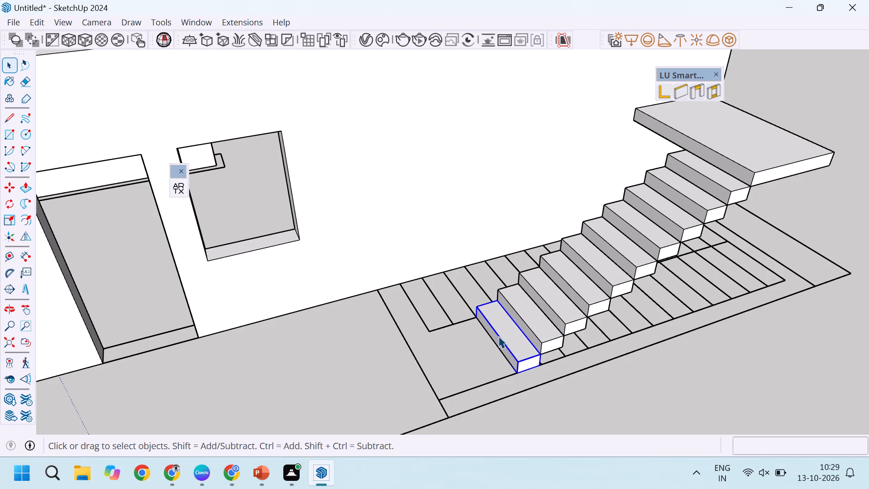
left_click(549, 344, "ctrl")
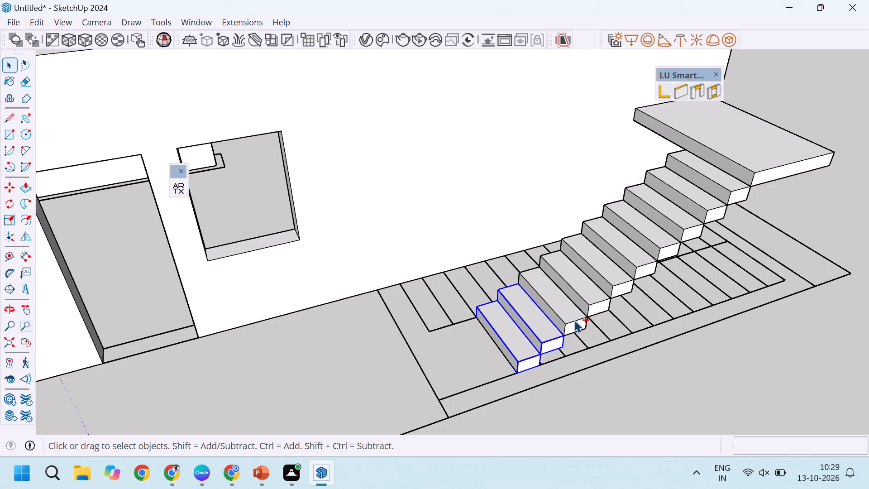
left_click(574, 320, "ctrl")
left_click(592, 306, "ctrl")
left_click(626, 285, "ctrl")
left_click(646, 266, "ctrl")
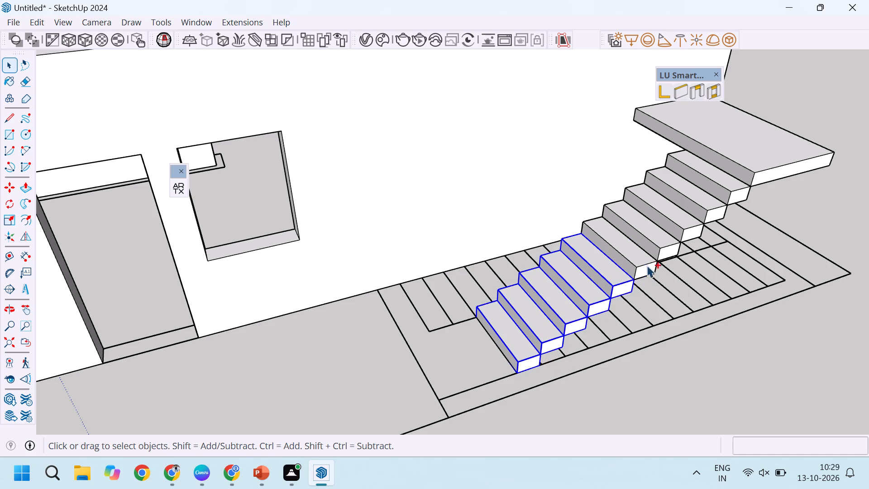
left_click(669, 245, "ctrl")
left_click(690, 226, "ctrl")
left_click(711, 209, "ctrl")
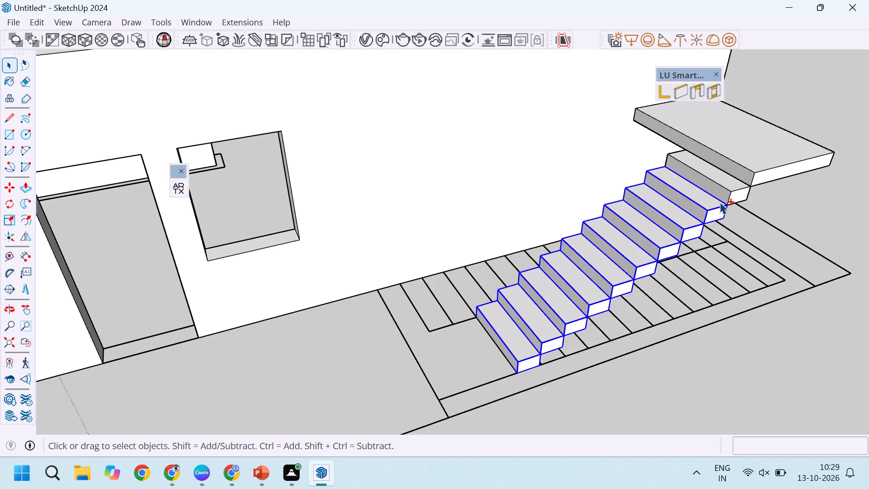
left_click(731, 193, "ctrl")
scroll(722, 200, "up", 4)
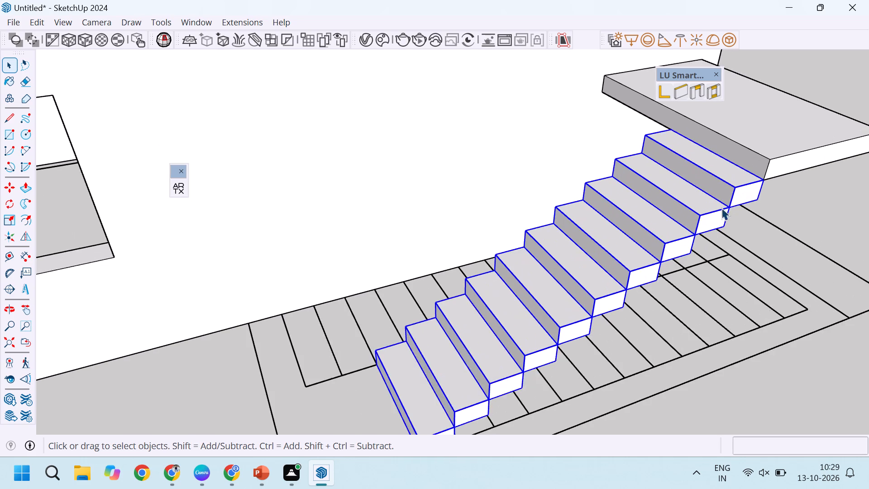
scroll(715, 211, "down", 5)
scroll(640, 211, "down", 4)
scroll(684, 201, "up", 3)
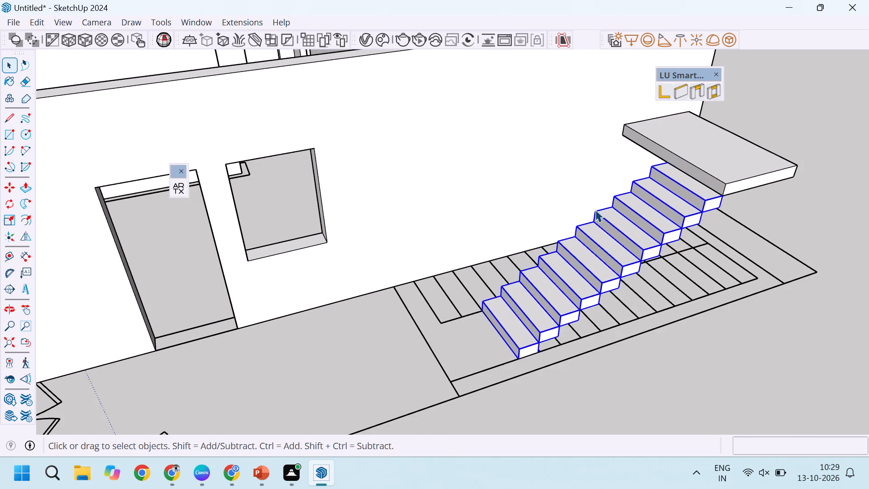
scroll(595, 210, "down", 5)
scroll(640, 185, "up", 4)
scroll(673, 247, "down", 3)
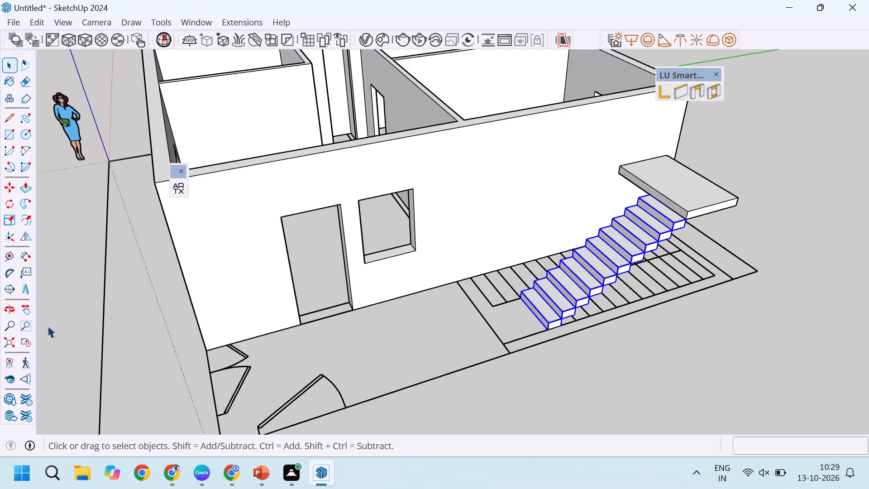
left_click(24, 230)
scroll(597, 285, "up", 3)
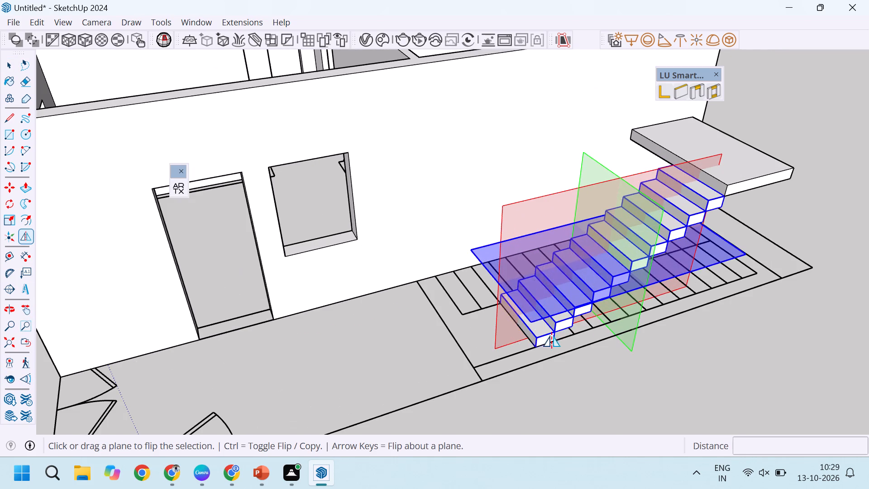
left_click_drag(540, 315, 558, 229)
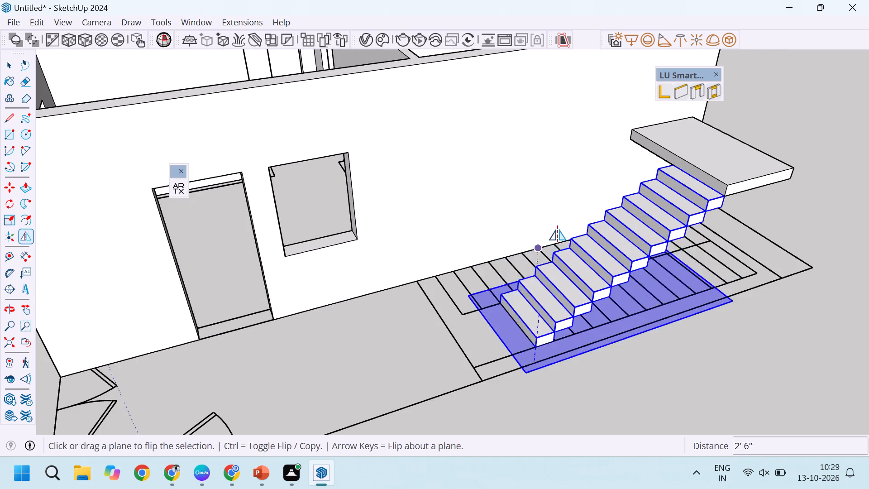
left_click_drag(558, 229, 727, 178)
left_click(727, 178)
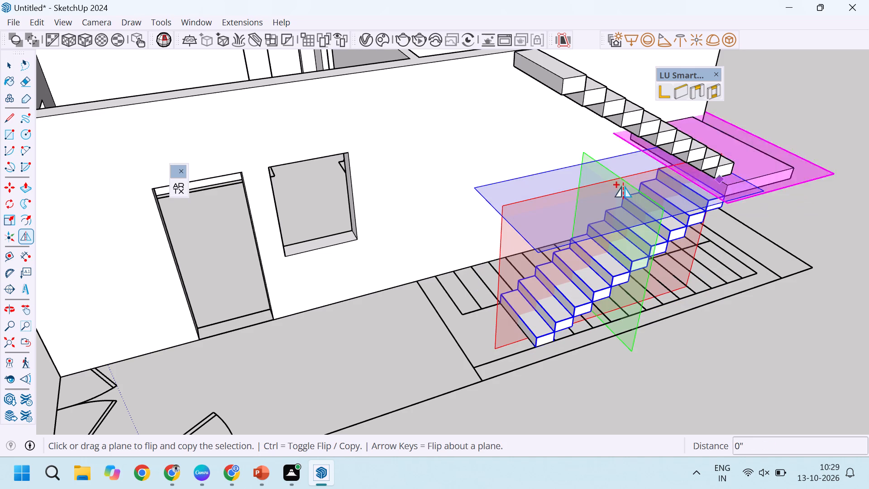
scroll(729, 145, "up", 11)
scroll(765, 217, "down", 4)
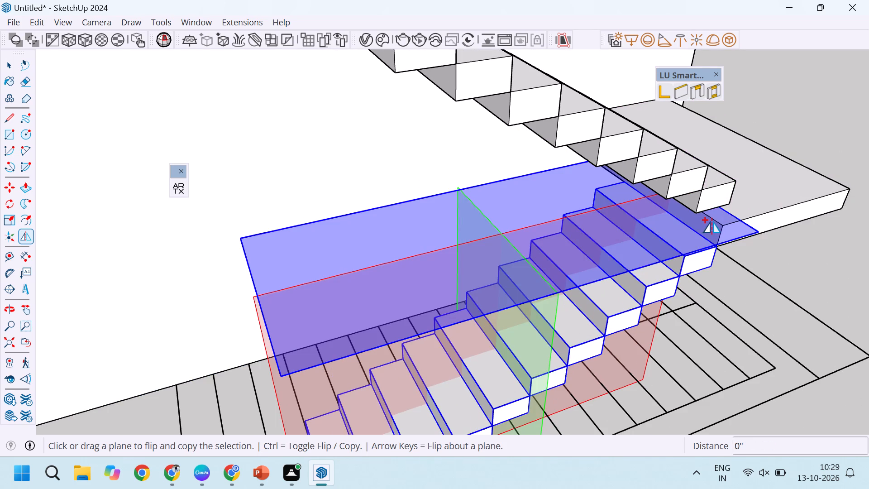
key("space")
scroll(579, 189, "down", 6)
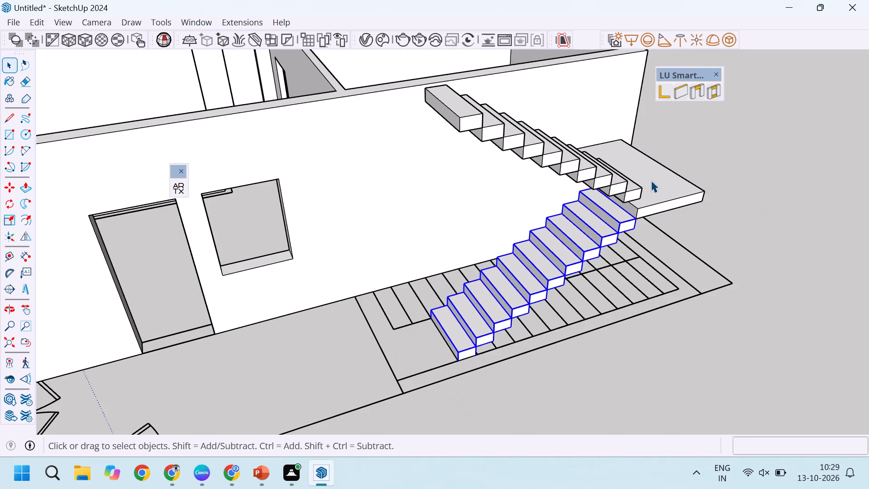
left_click(737, 169)
Select the ten flipped step blocks and move them about 2' by the lowest block's outer bottom corner onto the landing slab.
scroll(482, 119, "up", 3)
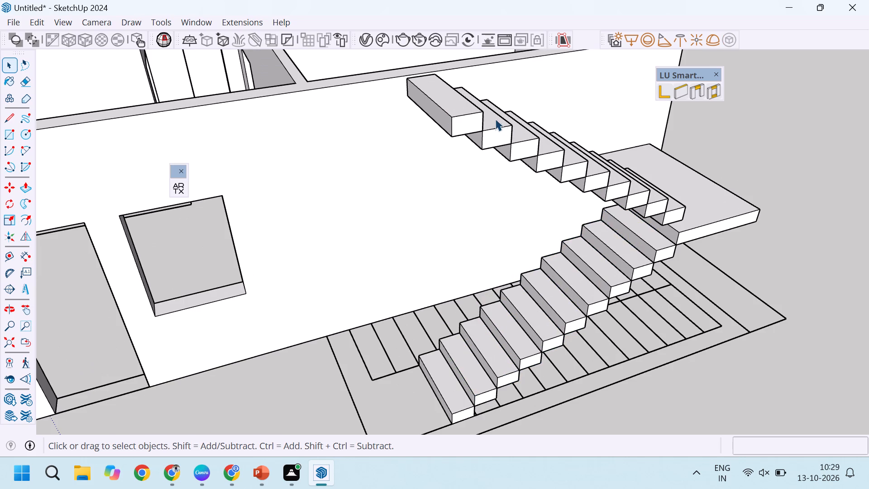
left_click(466, 114, "ctrl")
left_click(504, 131, "ctrl")
left_click(533, 146, "ctrl")
left_click(554, 156, "ctrl")
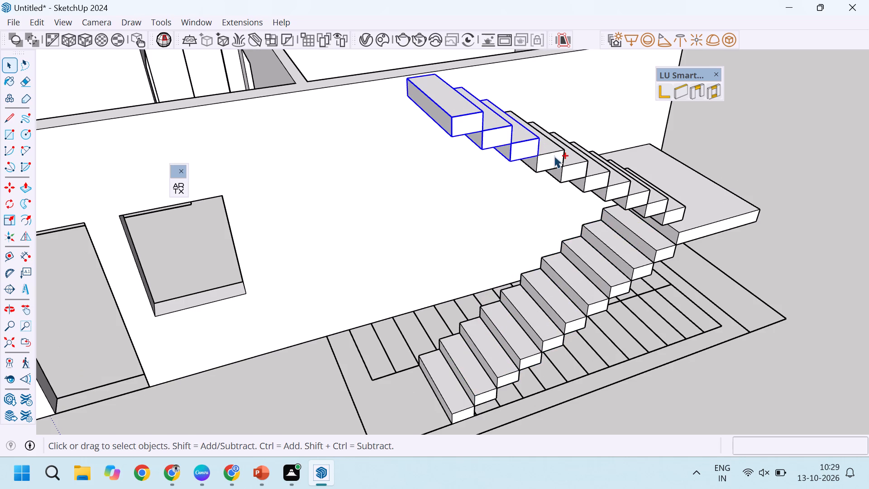
left_click(581, 169, "ctrl")
left_click(601, 182, "ctrl")
left_click(627, 190, "ctrl")
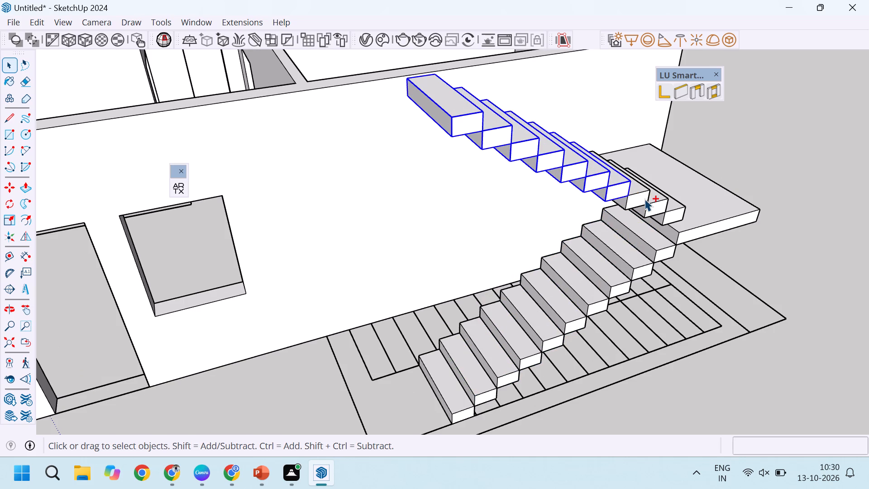
left_click(645, 199, "ctrl")
left_click(662, 202, "ctrl")
left_click(680, 212, "ctrl")
scroll(689, 217, "up", 3)
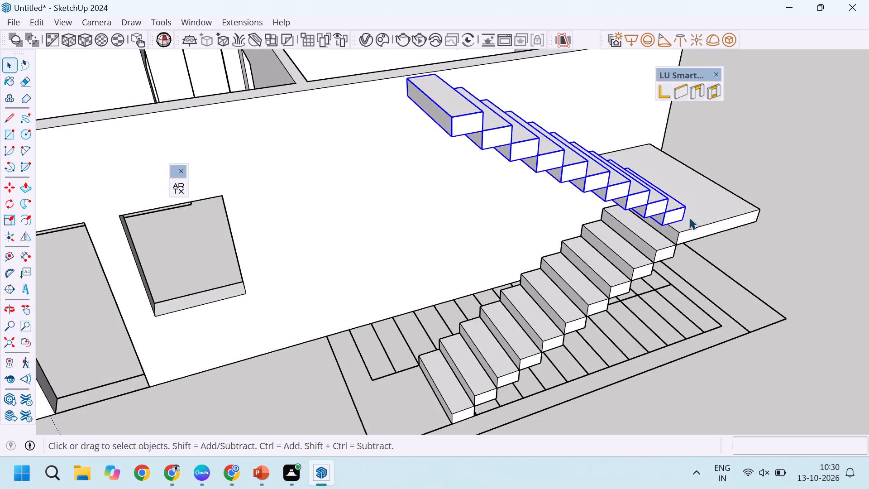
scroll(689, 217, "up", 2)
middle_click_drag(691, 216, 410, 278)
scroll(426, 381, "up", 5)
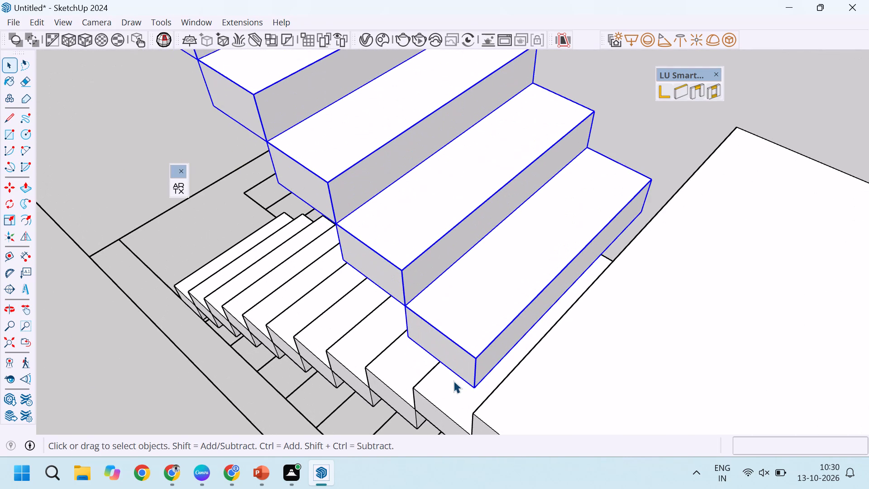
key("m")
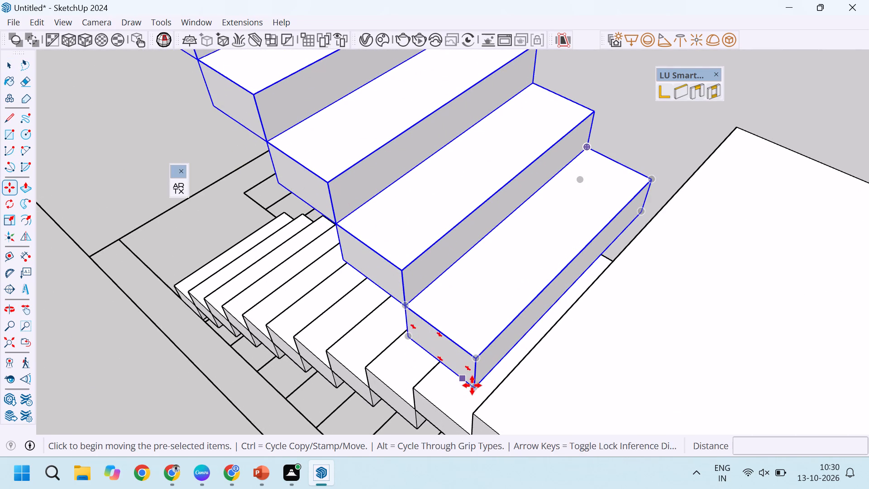
left_click(474, 389)
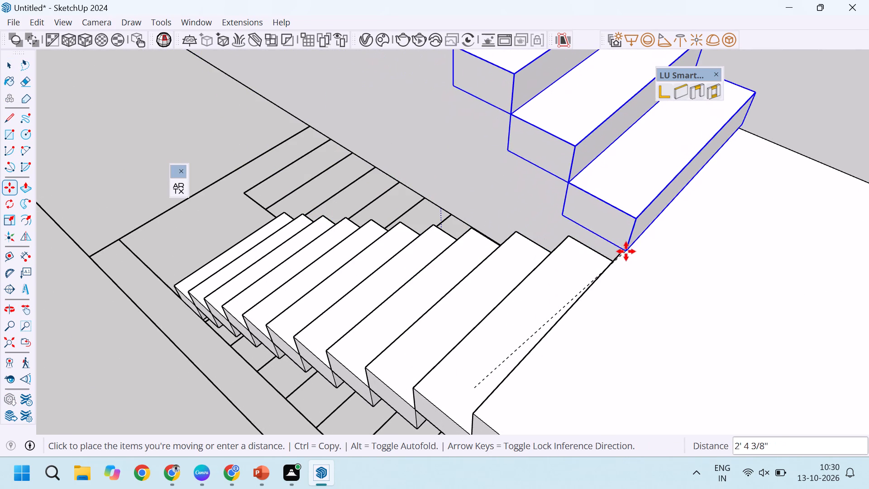
scroll(612, 260, "up", 8)
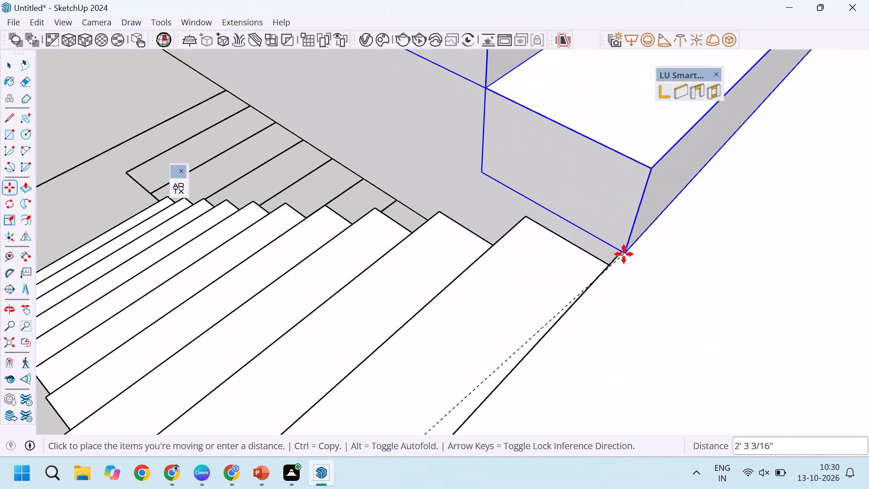
scroll(608, 261, "down", 4)
scroll(569, 288, "down", 4)
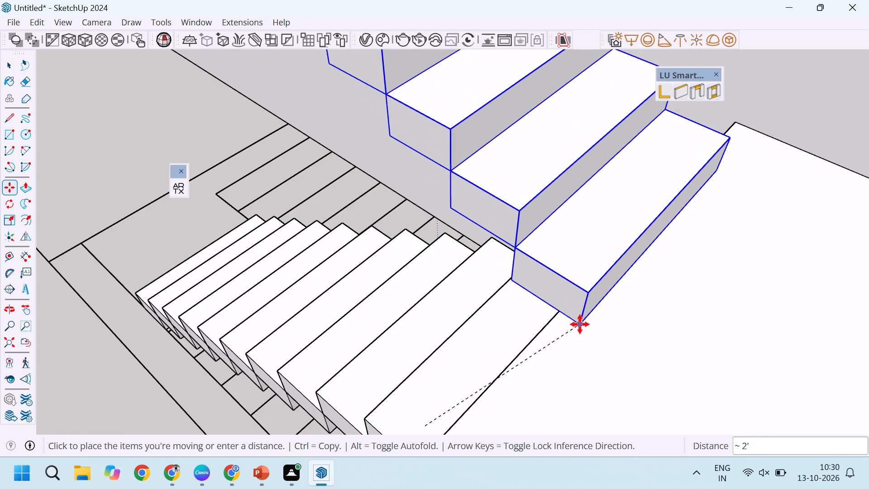
left_click(580, 324)
Move the upper flight by the lowest block's wall-side bottom corner to the landing slab's inner corner against the building wall.
scroll(511, 314, "down", 6)
middle_click_drag(734, 241, 331, 267)
middle_click_drag(241, 213, 461, 295)
scroll(255, 249, "down", 5)
scroll(458, 340, "up", 6)
middle_click_drag(406, 331, 519, 233)
middle_click(522, 229)
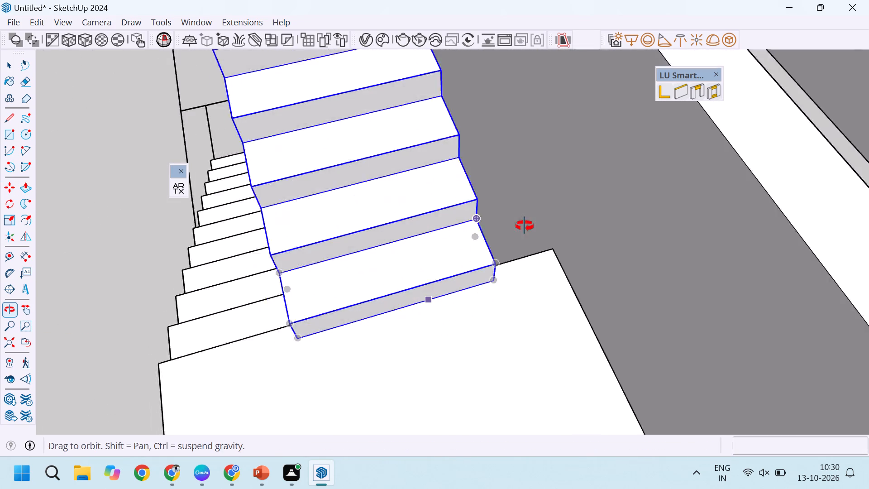
scroll(339, 293, "up", 5)
middle_click_drag(694, 231, 557, 266)
scroll(563, 248, "up", 4)
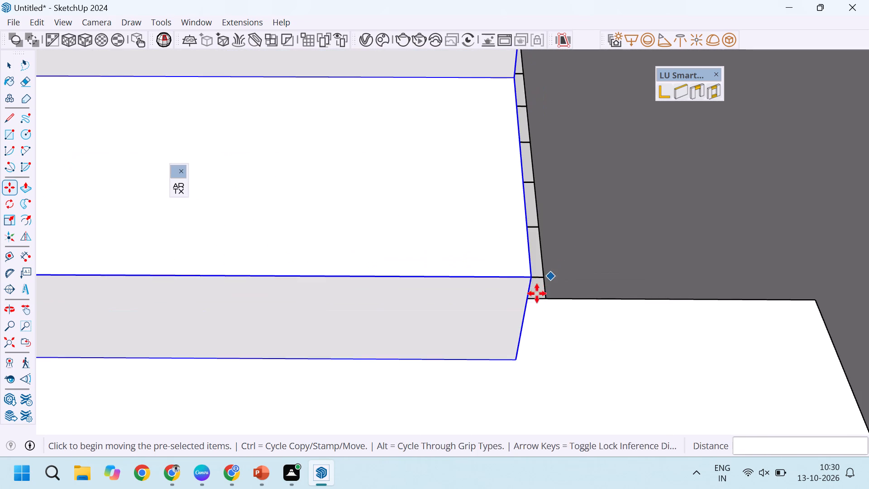
scroll(741, 260, "down", 11)
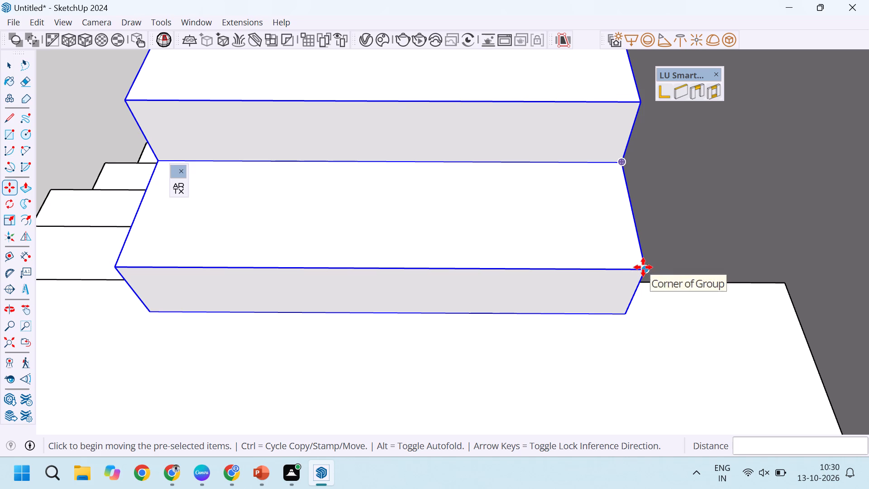
left_click(643, 267)
left_click(640, 185)
scroll(633, 210, "up", 4)
left_click(628, 213)
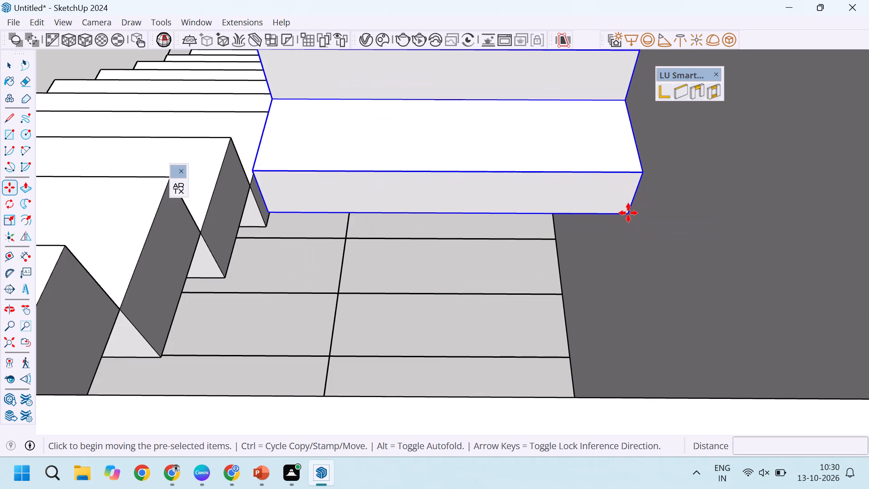
scroll(628, 213, "down", 6)
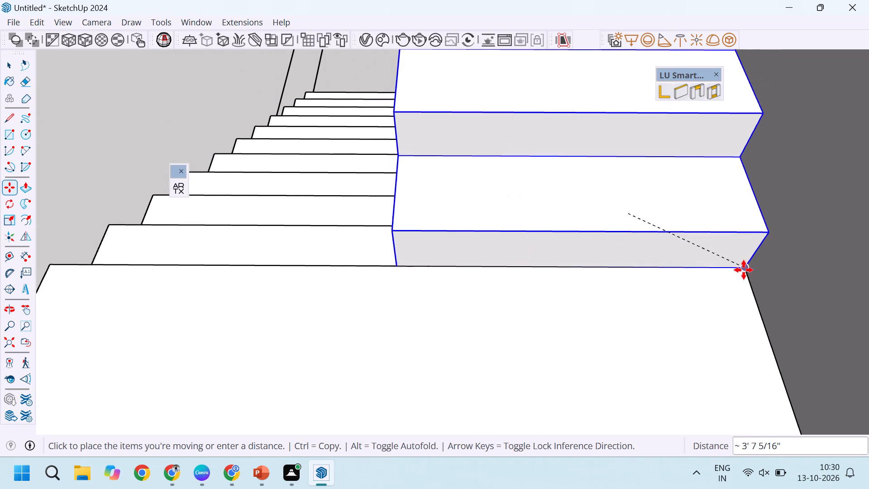
left_click(746, 271)
scroll(536, 216, "down", 14)
key("space")
scroll(523, 224, "down", 6)
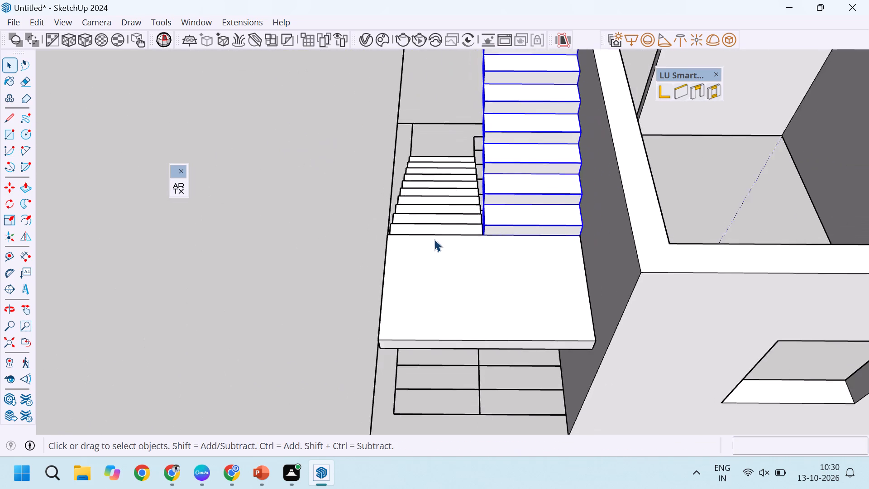
Delete the topmost step block of the upper flight.
middle_click_drag(450, 239, 590, 238)
scroll(604, 234, "down", 13)
scroll(570, 117, "up", 10)
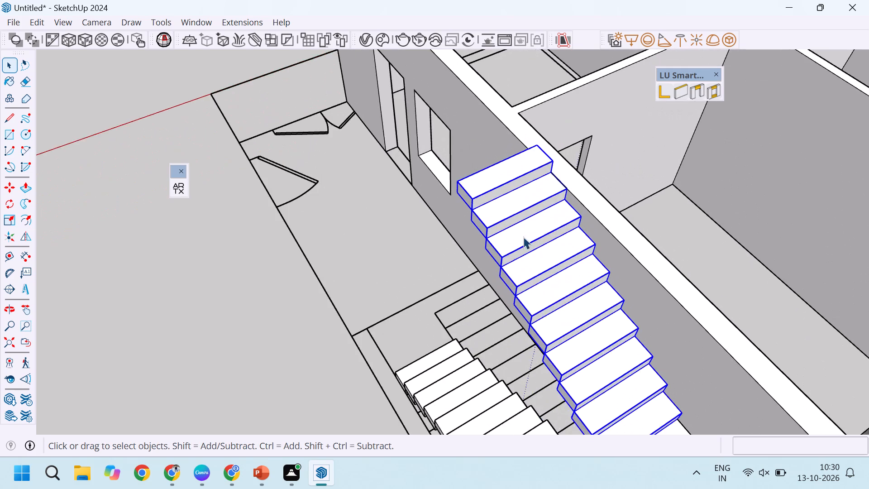
middle_click_drag(523, 237, 606, 207)
scroll(523, 237, "up", 1)
scroll(568, 139, "up", 4)
middle_click_drag(522, 178, 622, 167)
scroll(501, 150, "down", 10)
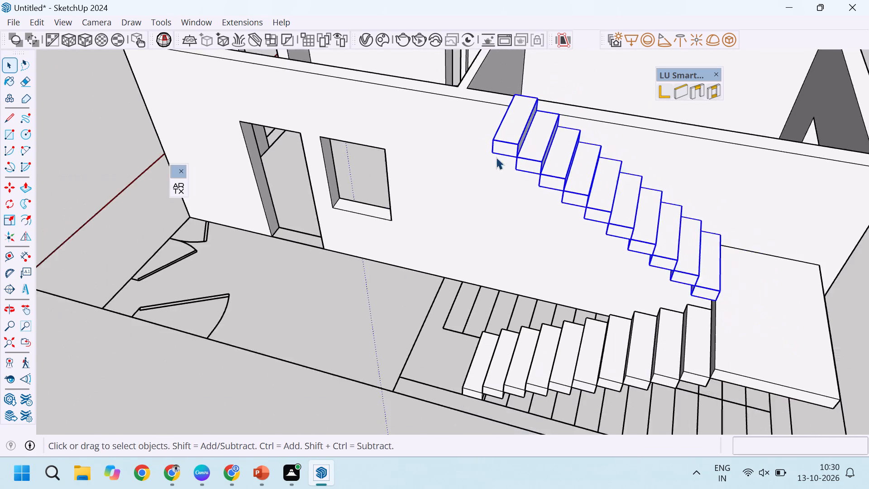
scroll(496, 157, "down", 2)
left_click(358, 259)
scroll(481, 169, "up", 4)
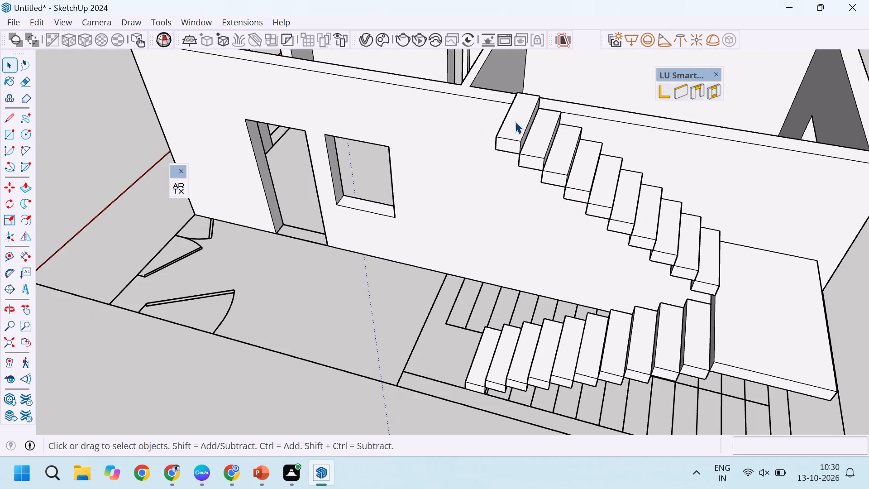
left_click(515, 121)
scroll(467, 155, "up", 7)
left_click(547, 134)
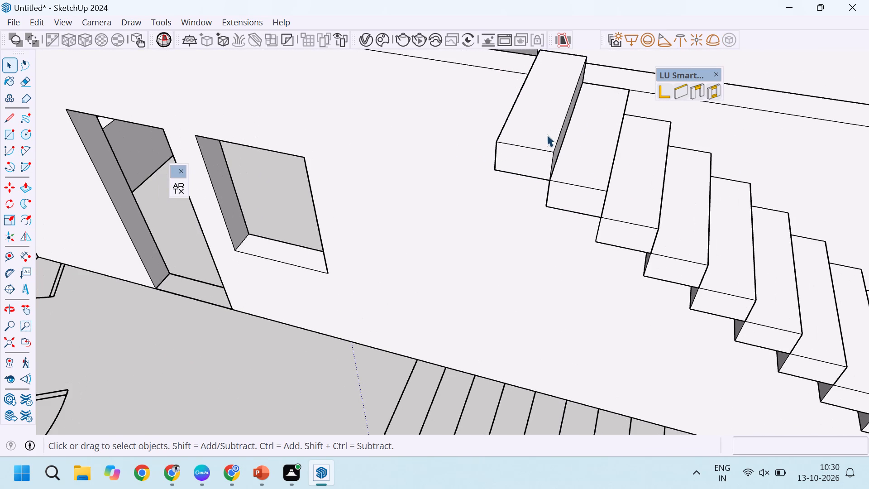
key("Delete")
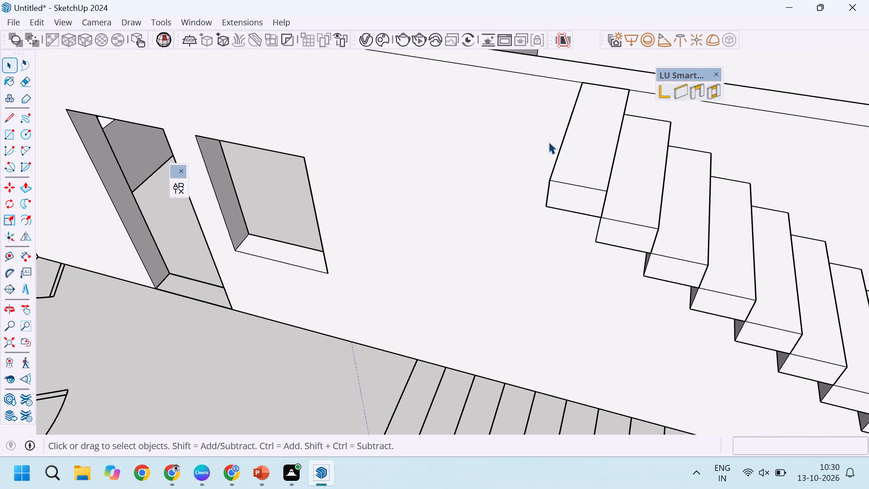
Examine the two-flight staircase, the landing and the building's outer walls from several sides.
scroll(547, 145, "down", 18)
middle_click_drag(616, 291, 698, 289)
middle_click_drag(704, 289, 710, 289)
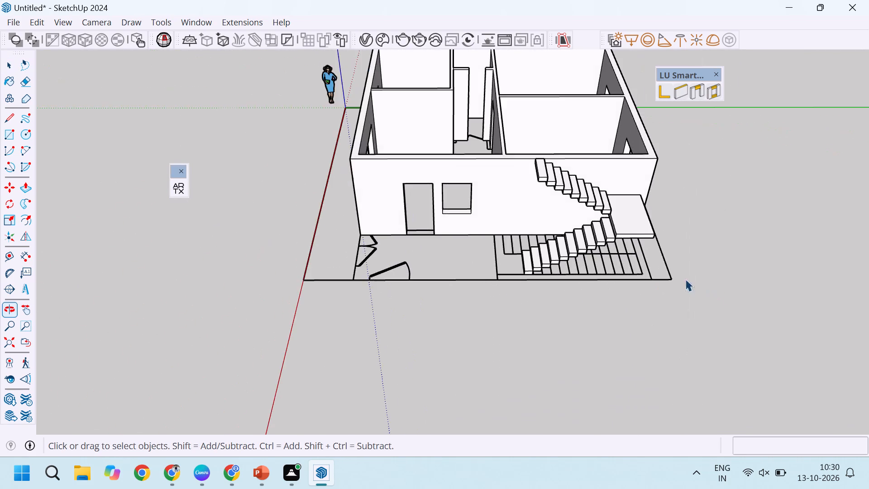
scroll(604, 261, "down", 13)
middle_click_drag(603, 268, 506, 243)
scroll(523, 275, "up", 9)
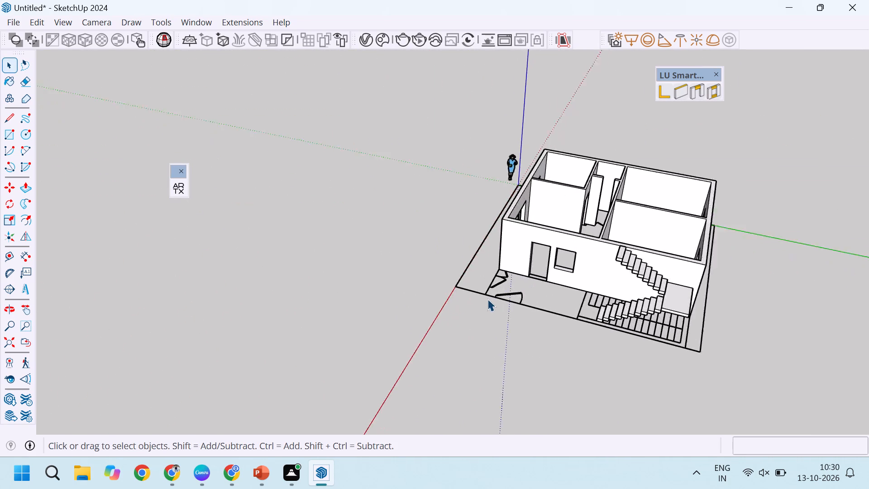
scroll(487, 299, "up", 2)
middle_click_drag(506, 311, 611, 333)
scroll(506, 311, "up", 1)
scroll(495, 276, "down", 6)
scroll(503, 262, "up", 10)
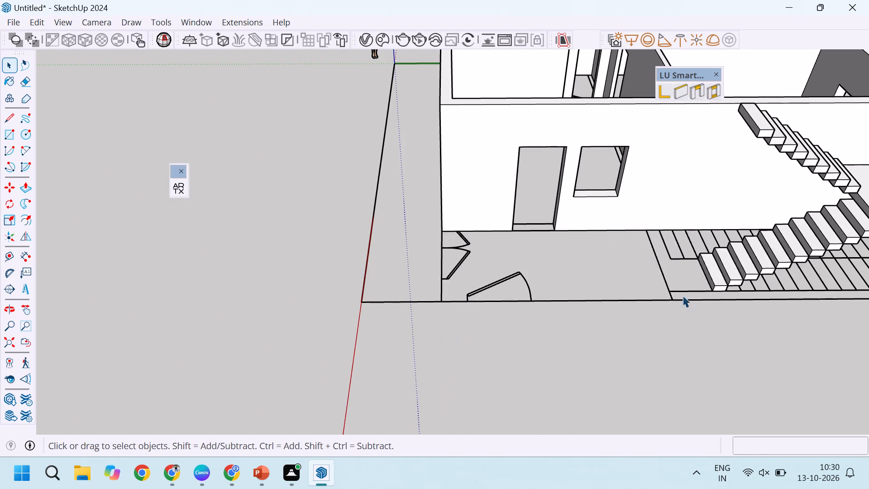
scroll(551, 295, "down", 10)
scroll(456, 234, "up", 1)
middle_click_drag(458, 233, 599, 272)
scroll(501, 264, "up", 6)
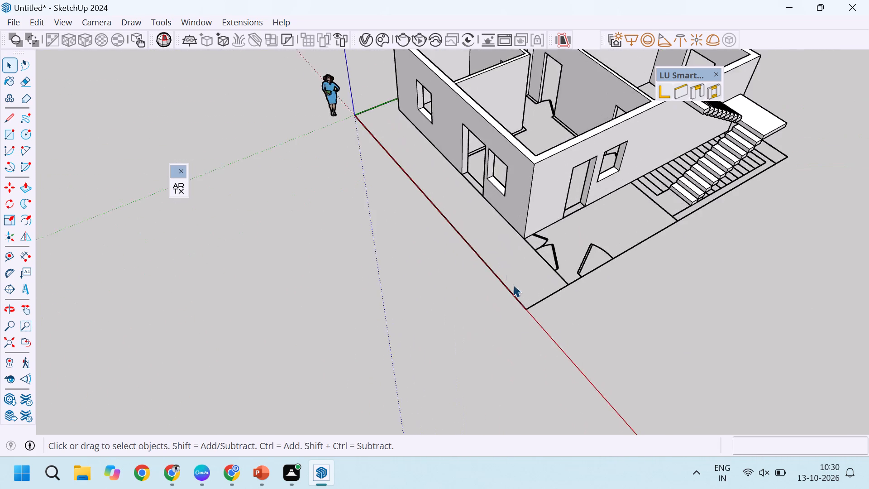
scroll(513, 285, "up", 3)
scroll(527, 347, "down", 10)
scroll(566, 240, "up", 9)
middle_click_drag(672, 229, 656, 231)
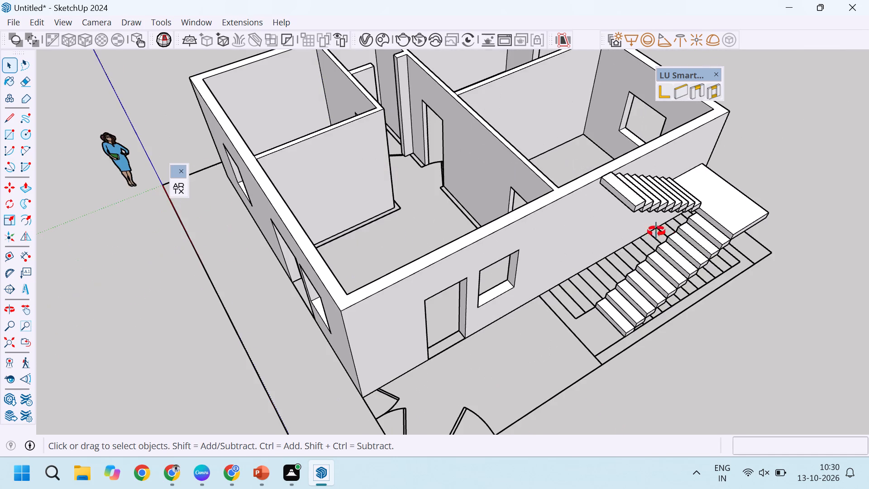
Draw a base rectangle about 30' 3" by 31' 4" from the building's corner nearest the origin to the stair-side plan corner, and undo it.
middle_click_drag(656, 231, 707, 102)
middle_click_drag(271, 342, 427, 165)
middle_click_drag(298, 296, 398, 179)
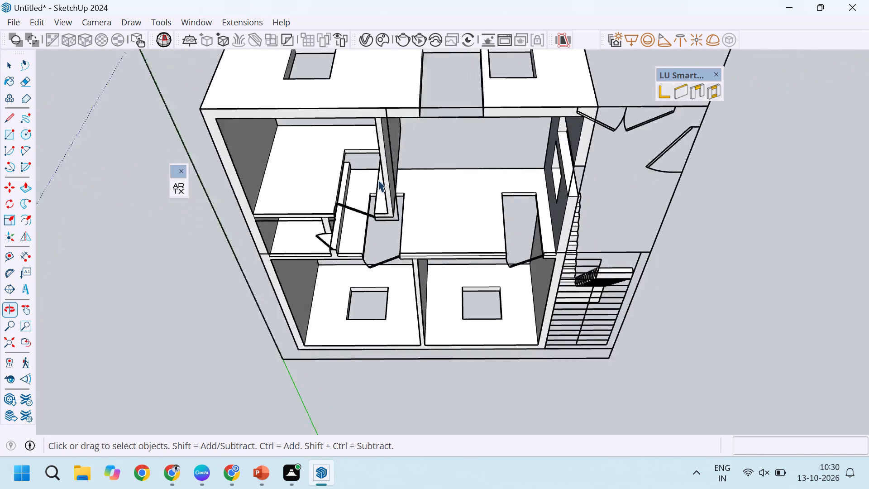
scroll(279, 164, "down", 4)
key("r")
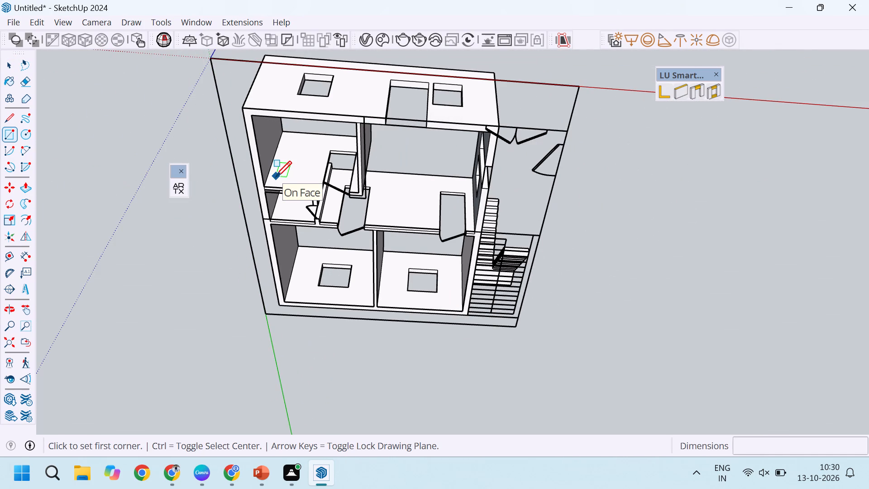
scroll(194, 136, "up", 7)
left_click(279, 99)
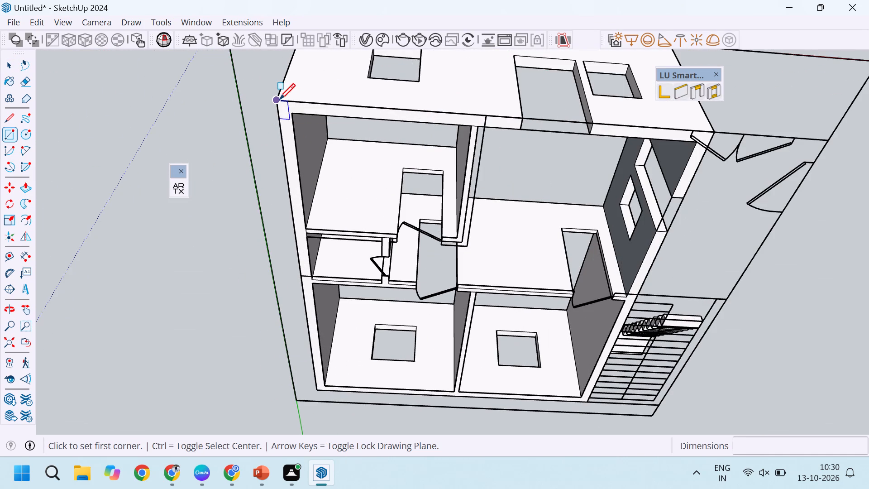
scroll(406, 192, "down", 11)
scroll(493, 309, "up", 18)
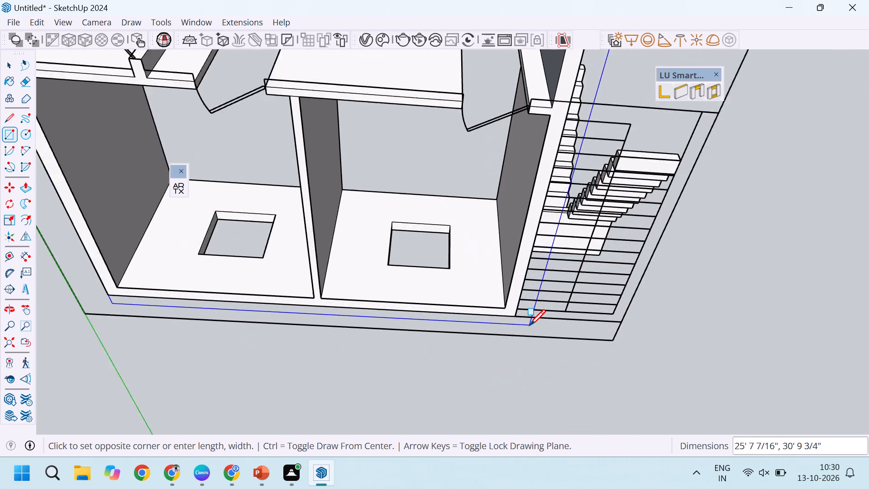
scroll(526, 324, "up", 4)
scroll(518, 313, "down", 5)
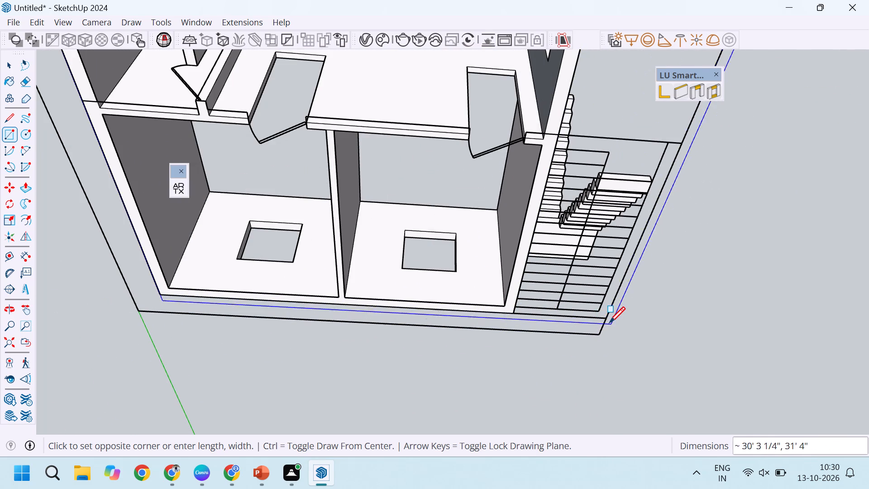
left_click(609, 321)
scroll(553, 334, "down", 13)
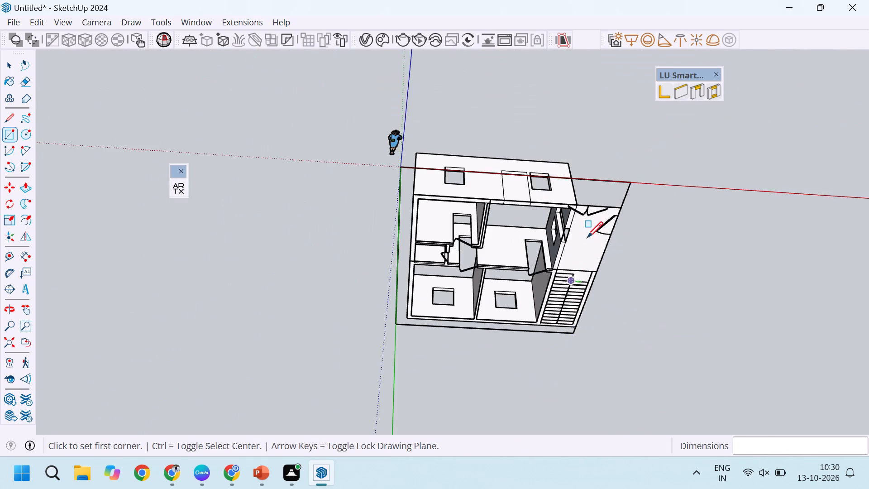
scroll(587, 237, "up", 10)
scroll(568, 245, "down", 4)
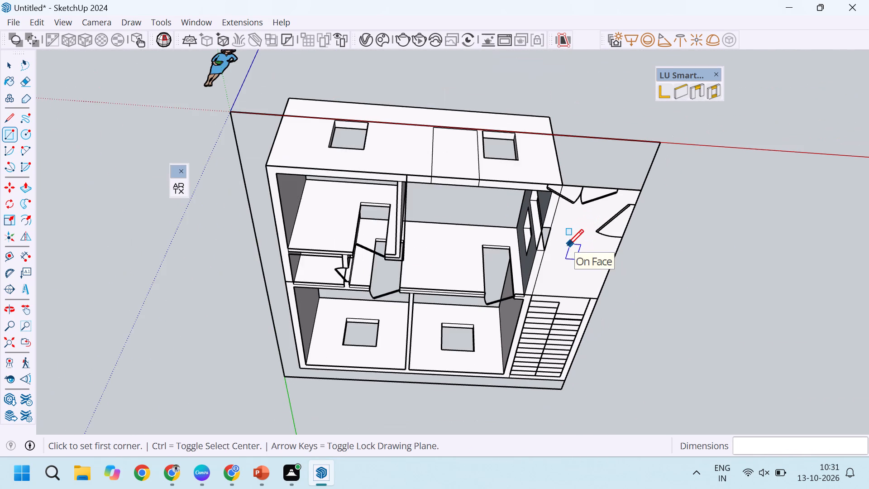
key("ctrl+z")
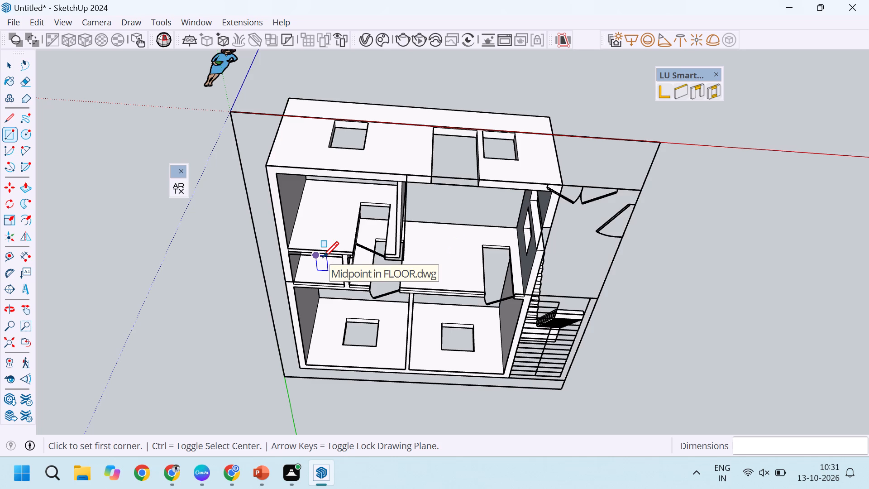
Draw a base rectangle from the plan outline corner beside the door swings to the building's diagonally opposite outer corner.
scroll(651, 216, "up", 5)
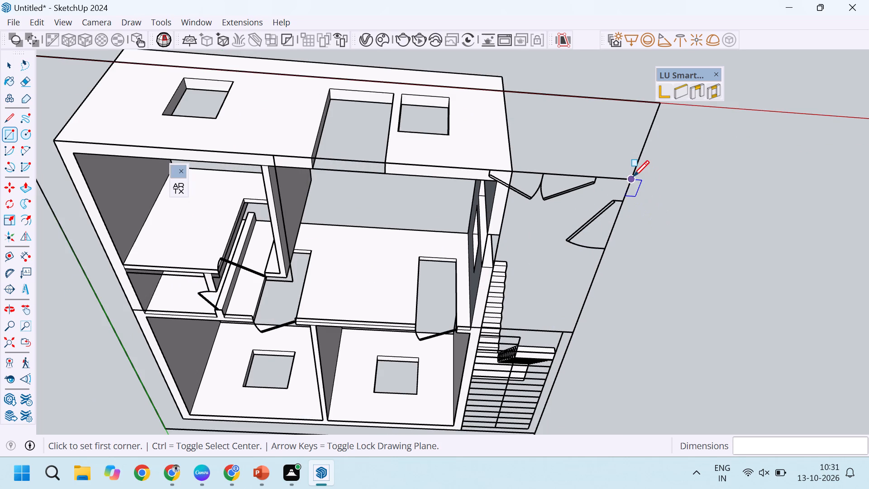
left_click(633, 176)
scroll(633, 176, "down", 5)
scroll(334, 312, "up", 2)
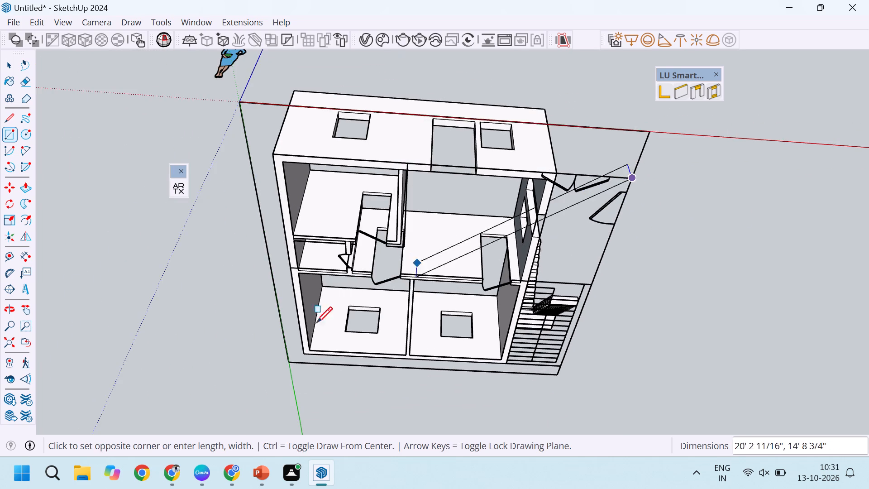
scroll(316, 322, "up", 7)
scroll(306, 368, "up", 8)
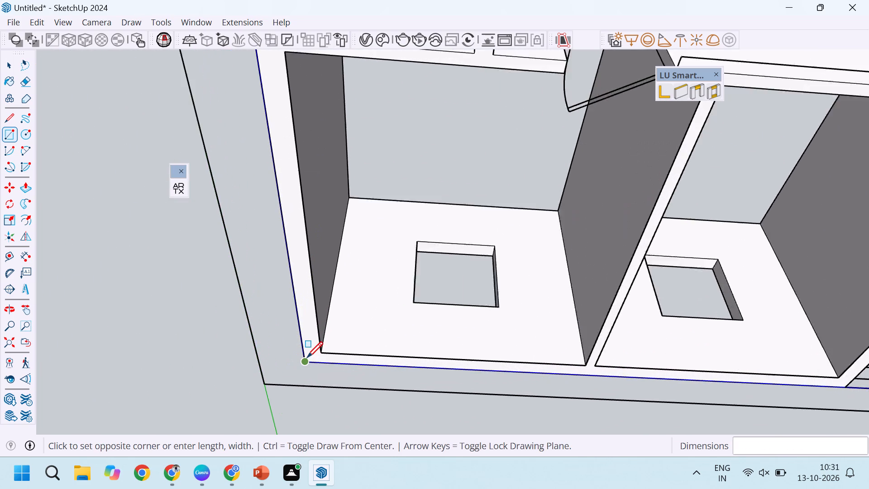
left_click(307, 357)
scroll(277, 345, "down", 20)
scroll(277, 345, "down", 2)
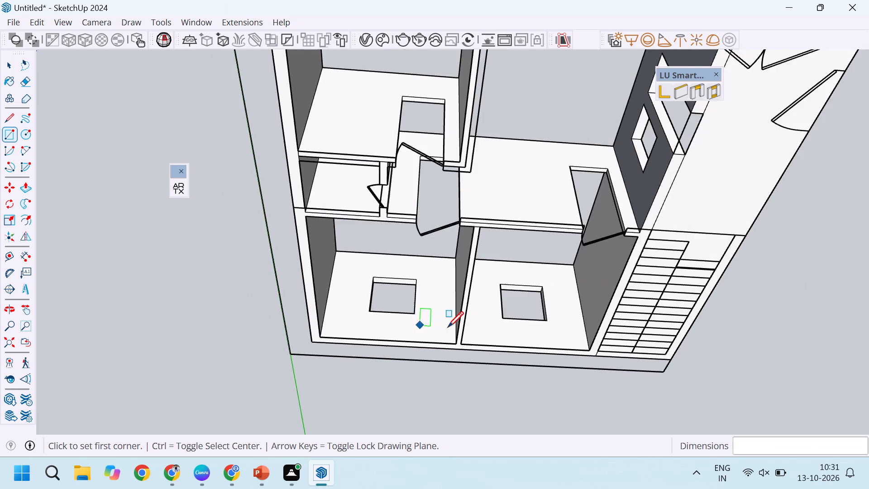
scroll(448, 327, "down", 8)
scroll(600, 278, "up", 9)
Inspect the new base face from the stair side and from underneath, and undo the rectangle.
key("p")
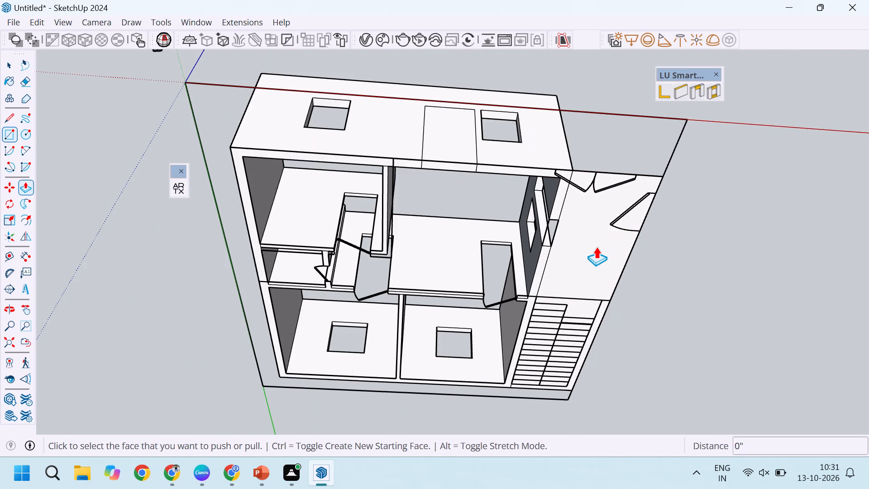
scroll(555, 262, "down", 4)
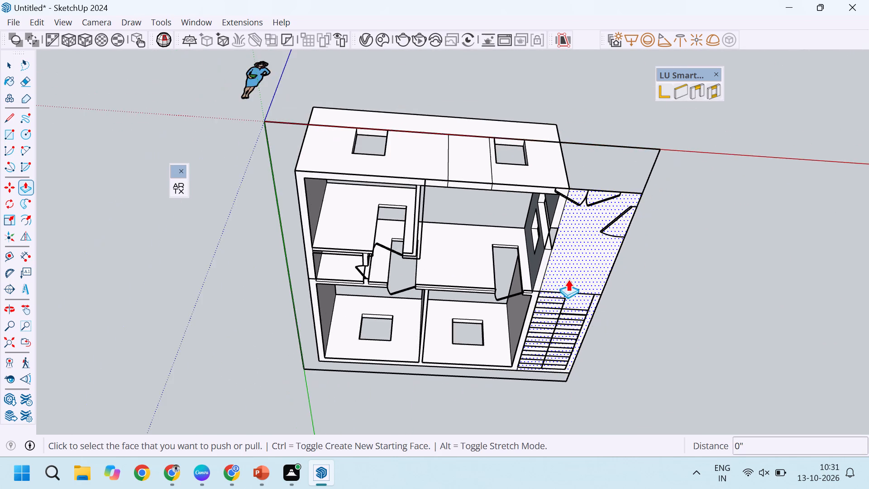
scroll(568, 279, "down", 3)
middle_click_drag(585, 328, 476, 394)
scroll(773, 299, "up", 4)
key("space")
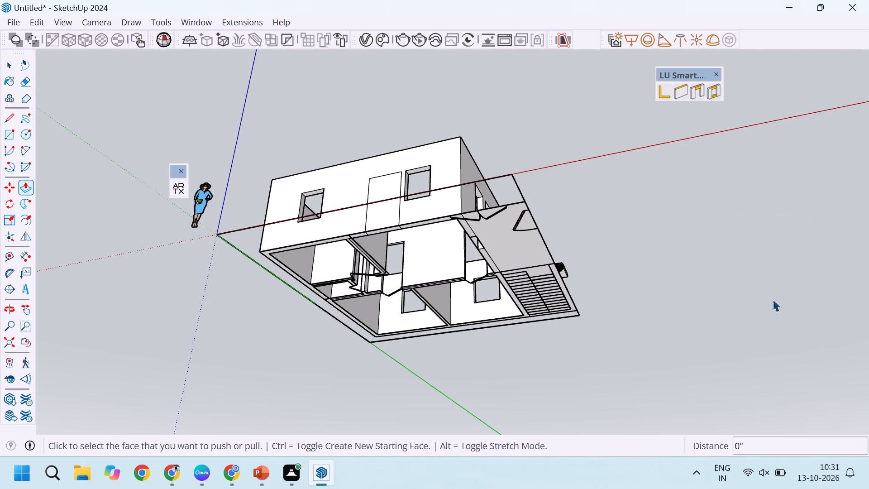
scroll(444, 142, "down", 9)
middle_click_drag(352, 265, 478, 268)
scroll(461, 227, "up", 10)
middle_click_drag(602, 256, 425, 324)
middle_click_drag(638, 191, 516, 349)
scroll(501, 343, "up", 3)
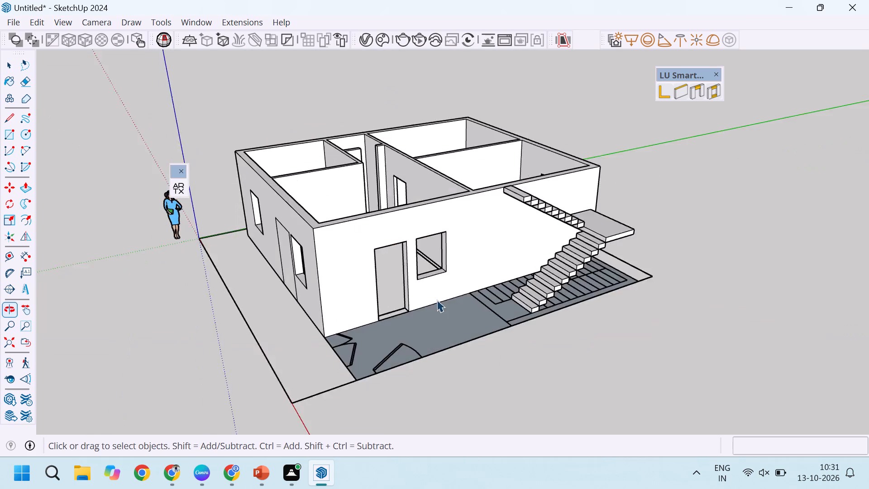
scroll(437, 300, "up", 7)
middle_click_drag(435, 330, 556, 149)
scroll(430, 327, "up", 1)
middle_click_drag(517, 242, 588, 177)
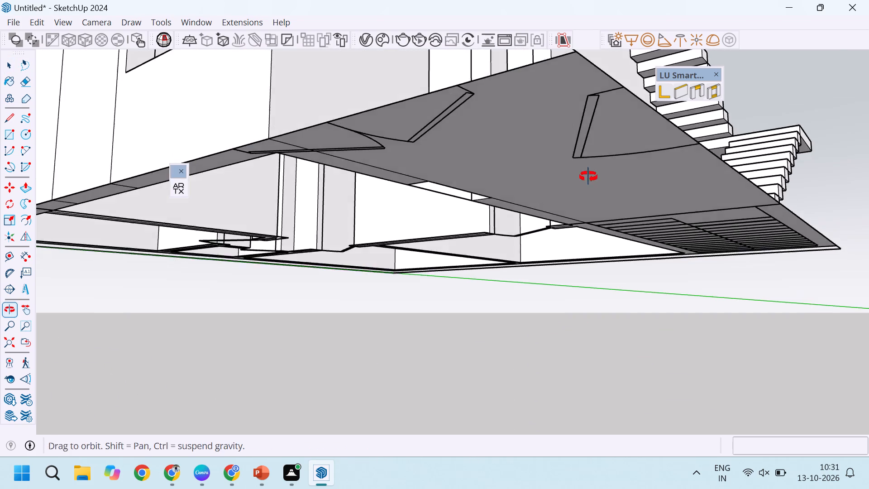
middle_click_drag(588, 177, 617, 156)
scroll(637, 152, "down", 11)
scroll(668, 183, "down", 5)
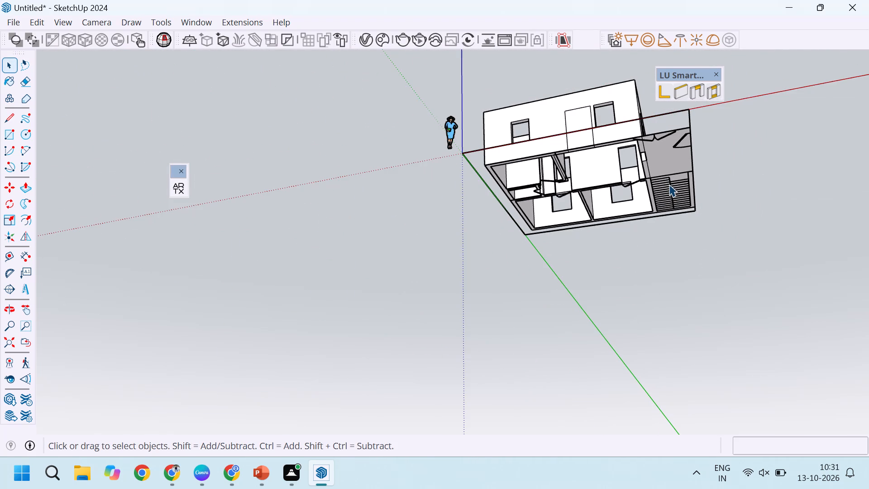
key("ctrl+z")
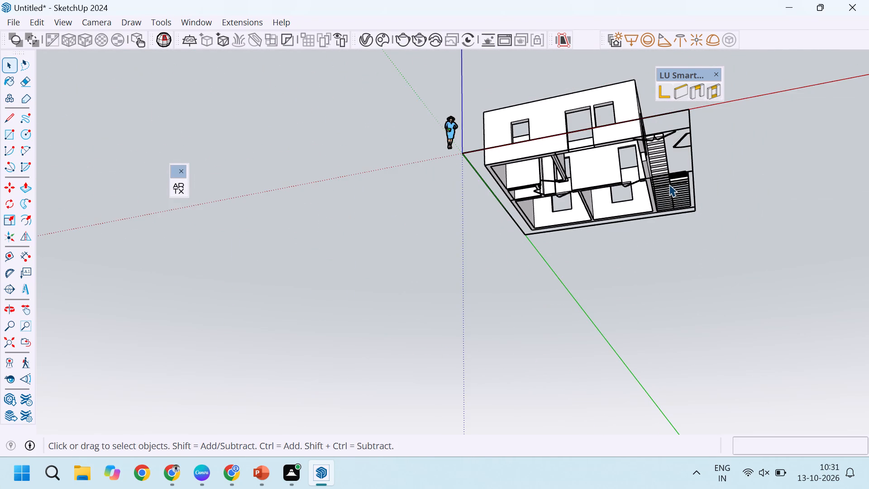
Examine the staircase, the rooms and the plan outline from the stair side, from above and from underneath.
left_click_drag(710, 297, 704, 314)
scroll(702, 235, "down", 4)
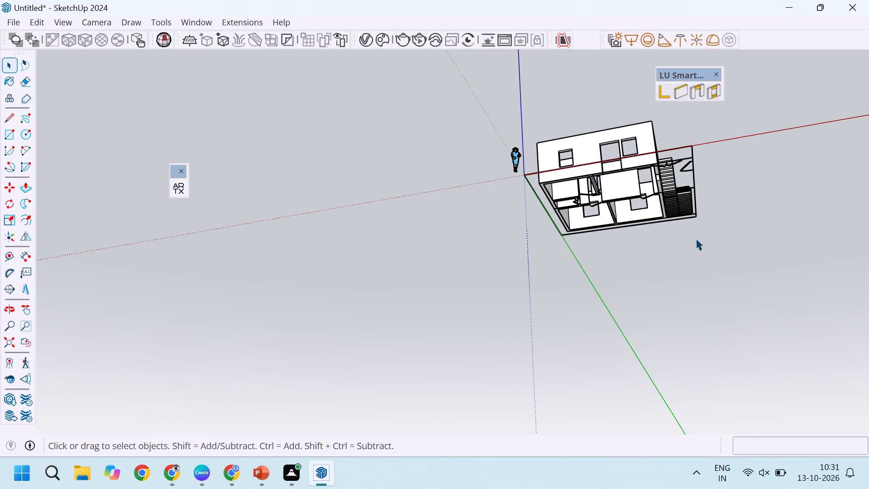
scroll(616, 173, "down", 5)
middle_click_drag(671, 217, 464, 267)
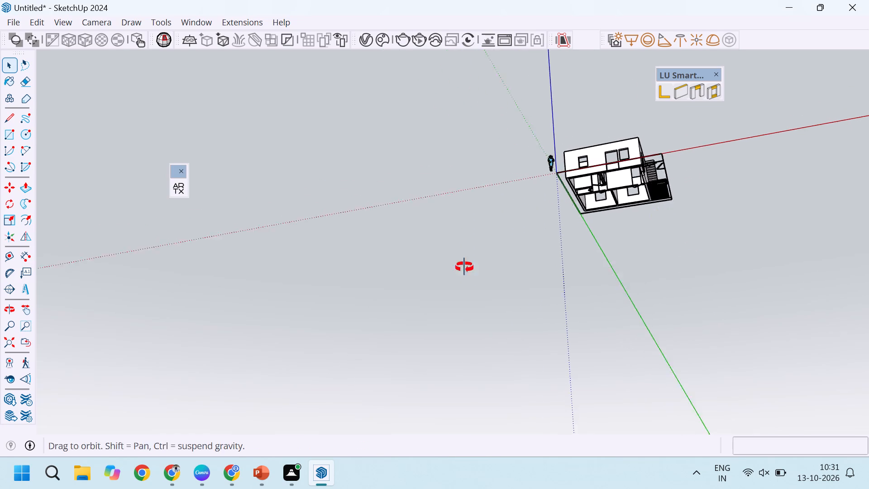
middle_click_drag(464, 267, 457, 266)
scroll(626, 130, "up", 13)
scroll(643, 168, "up", 1)
middle_click_drag(643, 168, 613, 242)
scroll(540, 258, "down", 4)
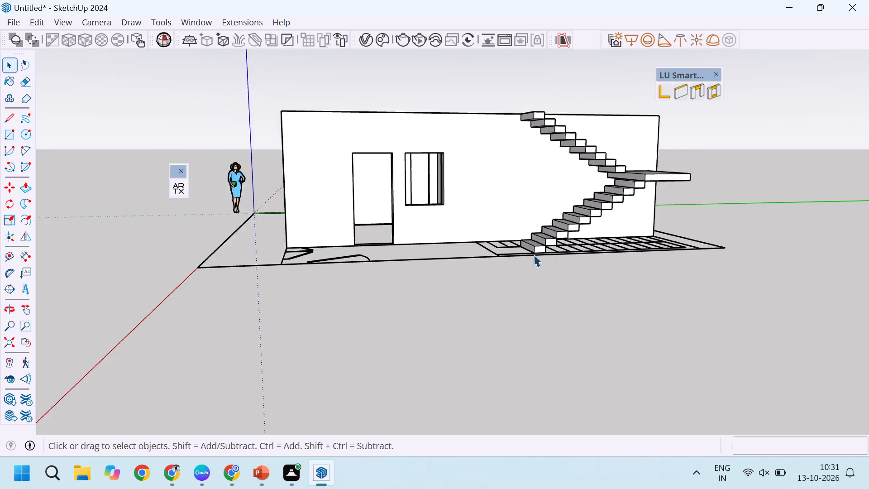
scroll(534, 254, "down", 2)
middle_click_drag(535, 240, 516, 420)
scroll(509, 196, "down", 6)
middle_click_drag(374, 287, 618, 205)
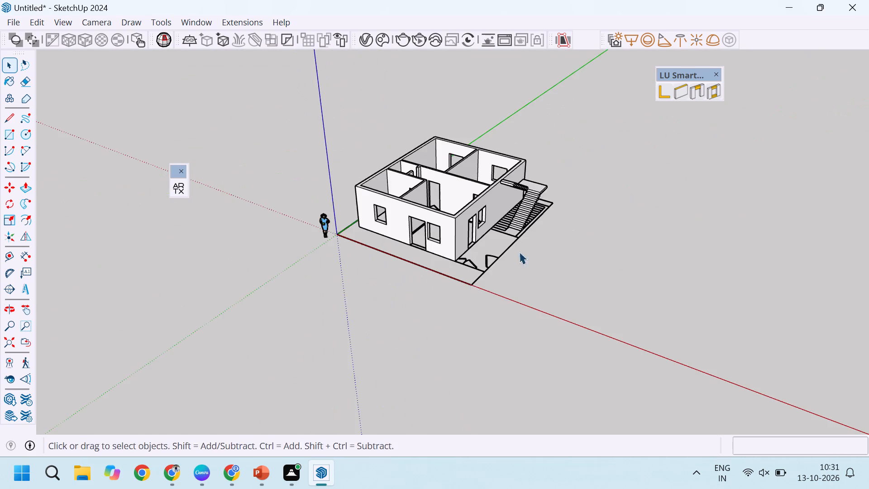
scroll(469, 283, "up", 1)
middle_click_drag(467, 284, 500, 156)
middle_click_drag(407, 337, 465, 198)
scroll(444, 178, "up", 5)
middle_click_drag(442, 259, 480, 167)
scroll(442, 259, "up", 1)
scroll(389, 177, "up", 9)
scroll(478, 178, "down", 12)
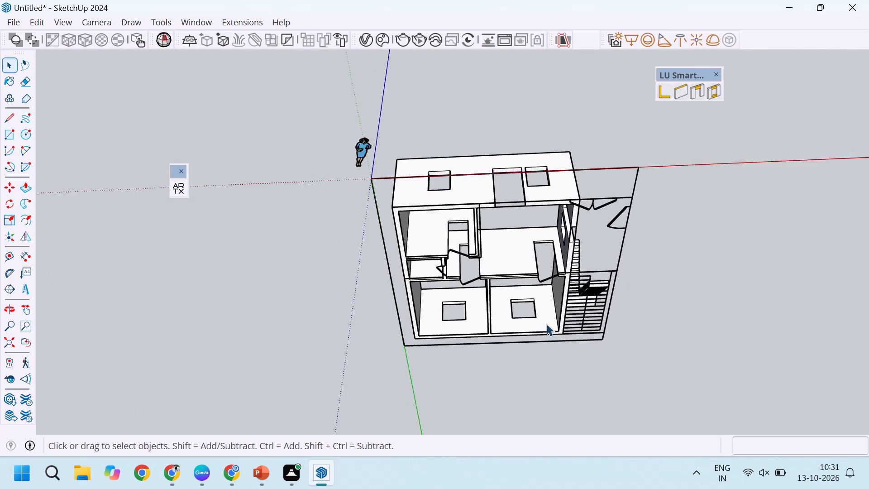
scroll(546, 324, "up", 16)
scroll(612, 347, "down", 5)
scroll(608, 311, "down", 5)
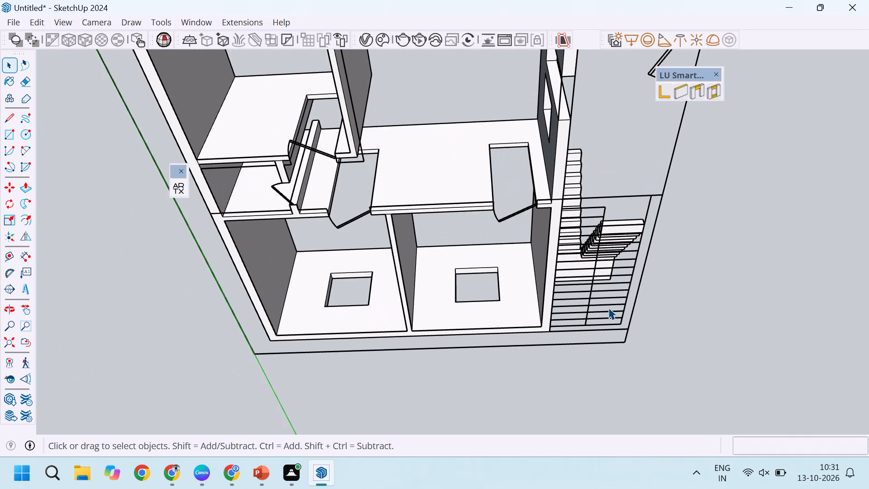
scroll(608, 307, "down", 4)
scroll(538, 245, "up", 8)
scroll(550, 297, "down", 5)
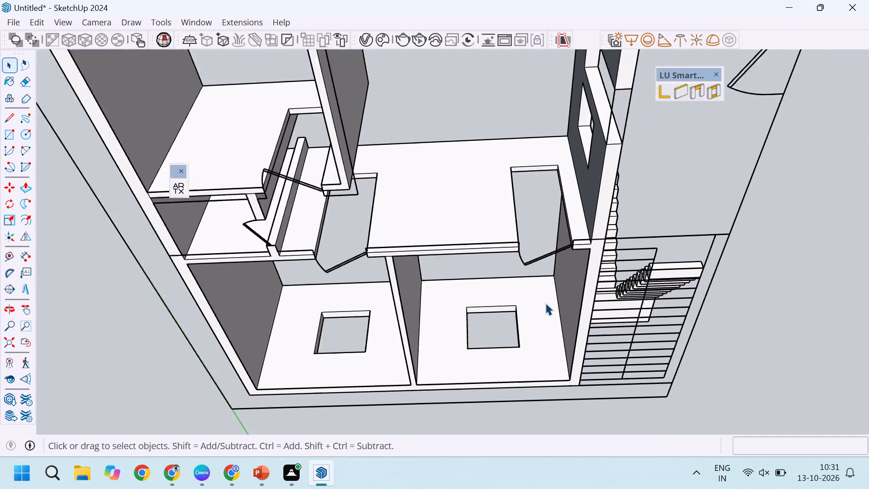
scroll(556, 306, "down", 4)
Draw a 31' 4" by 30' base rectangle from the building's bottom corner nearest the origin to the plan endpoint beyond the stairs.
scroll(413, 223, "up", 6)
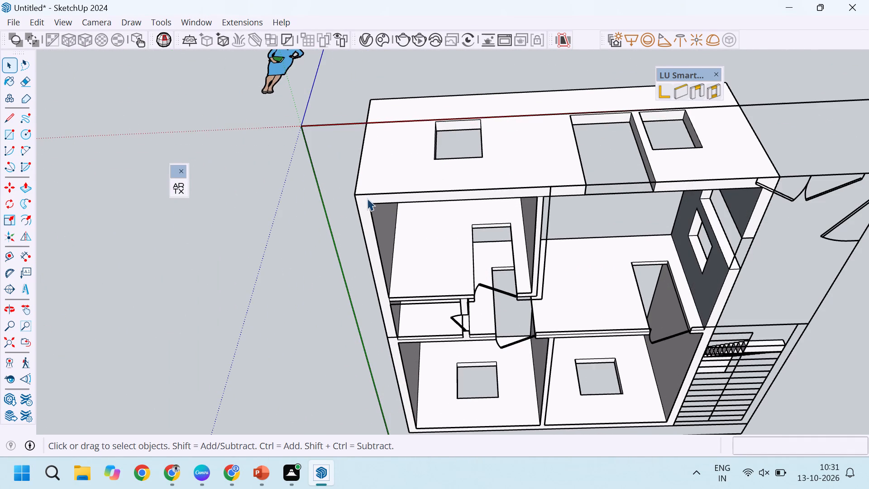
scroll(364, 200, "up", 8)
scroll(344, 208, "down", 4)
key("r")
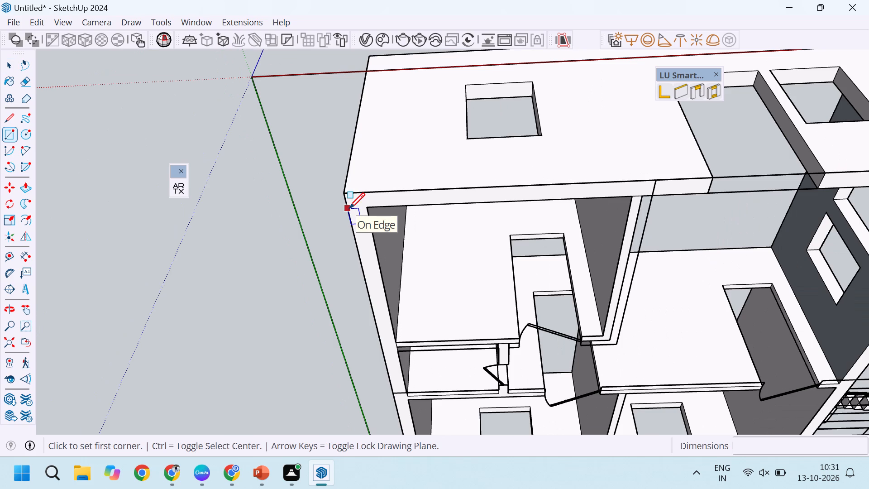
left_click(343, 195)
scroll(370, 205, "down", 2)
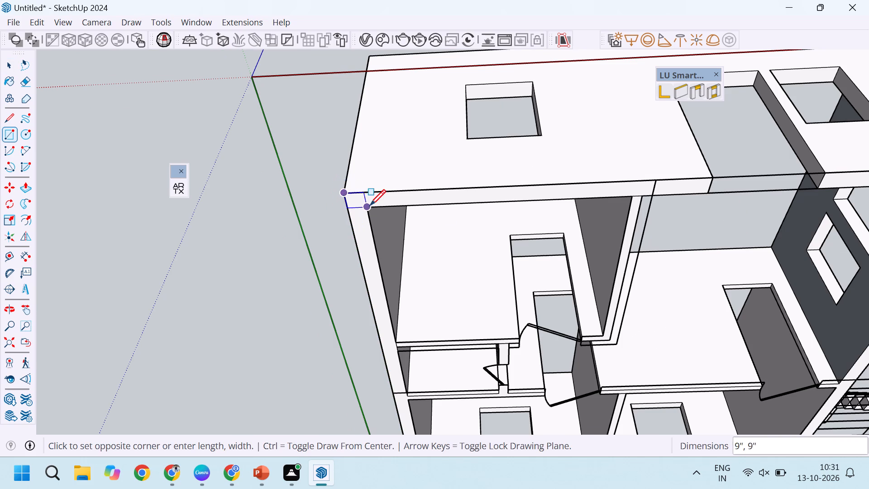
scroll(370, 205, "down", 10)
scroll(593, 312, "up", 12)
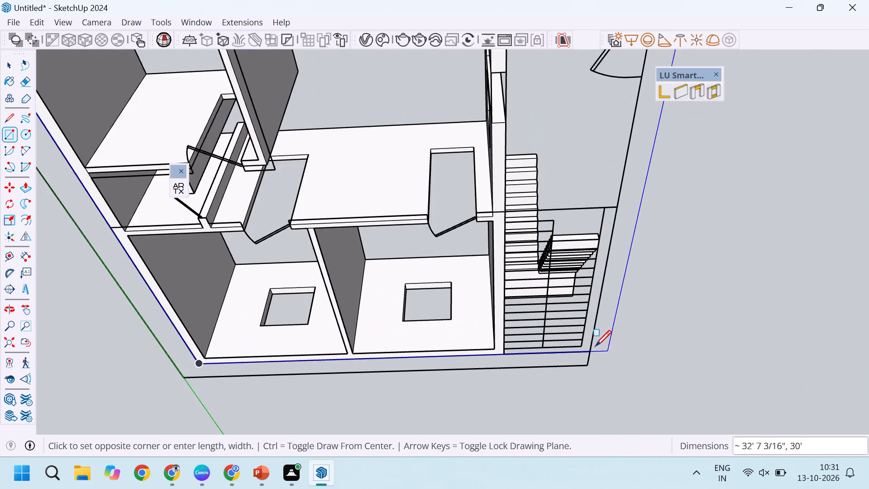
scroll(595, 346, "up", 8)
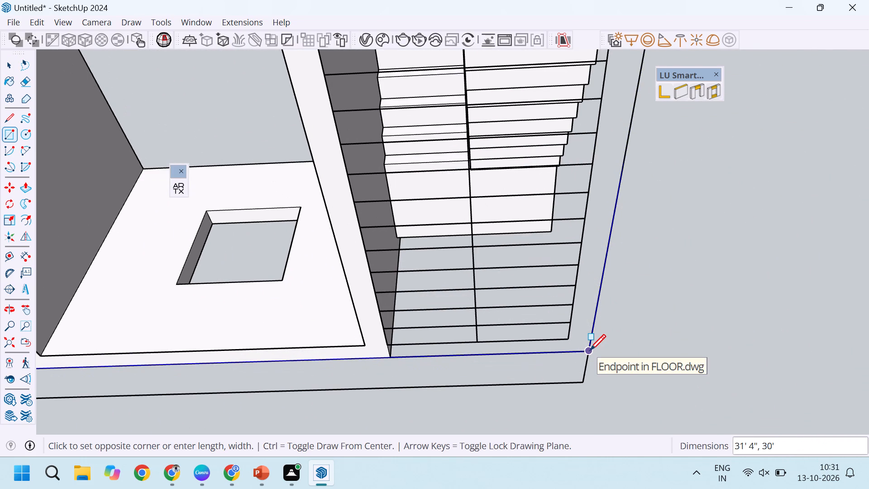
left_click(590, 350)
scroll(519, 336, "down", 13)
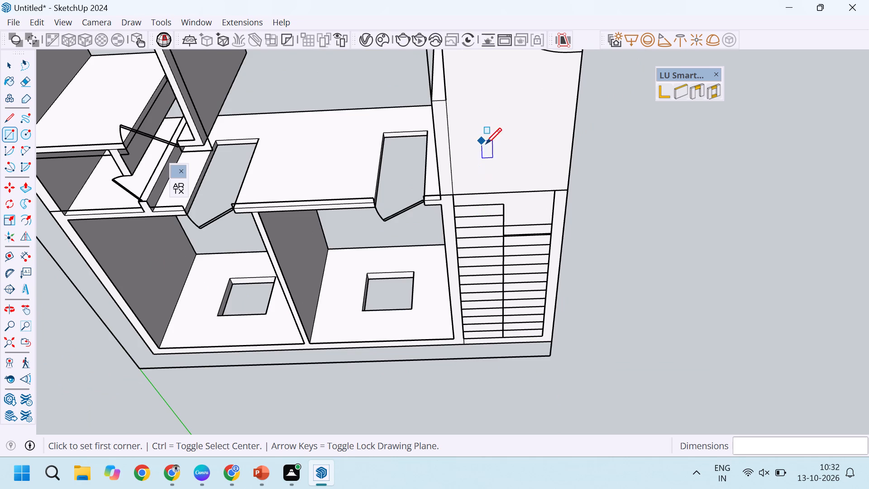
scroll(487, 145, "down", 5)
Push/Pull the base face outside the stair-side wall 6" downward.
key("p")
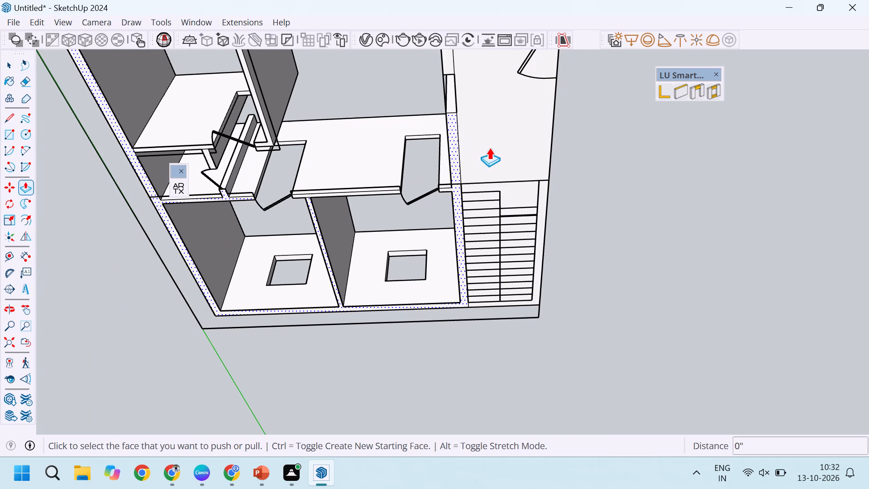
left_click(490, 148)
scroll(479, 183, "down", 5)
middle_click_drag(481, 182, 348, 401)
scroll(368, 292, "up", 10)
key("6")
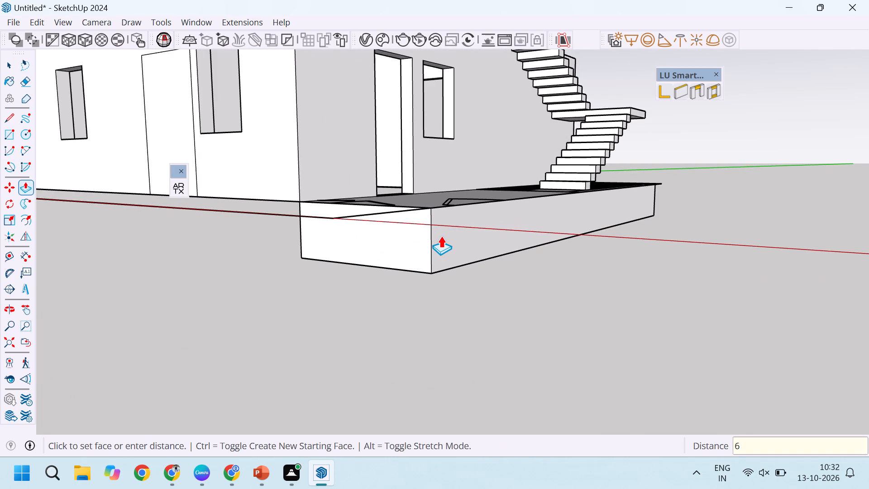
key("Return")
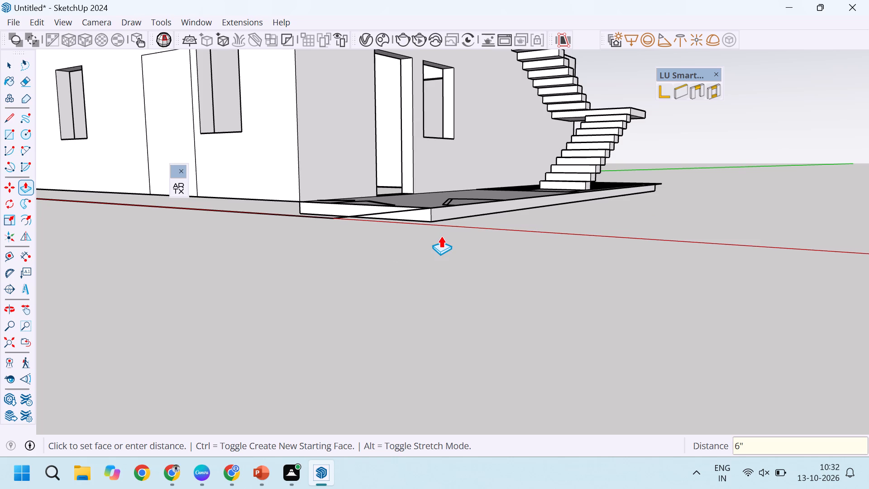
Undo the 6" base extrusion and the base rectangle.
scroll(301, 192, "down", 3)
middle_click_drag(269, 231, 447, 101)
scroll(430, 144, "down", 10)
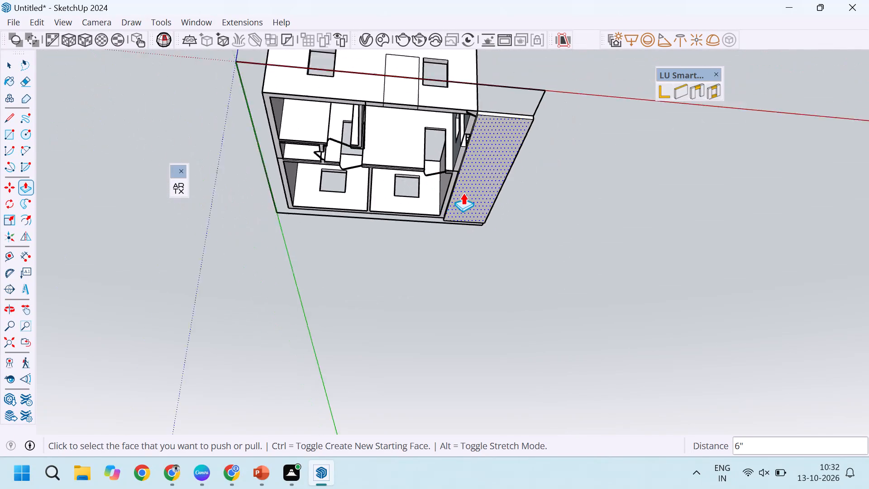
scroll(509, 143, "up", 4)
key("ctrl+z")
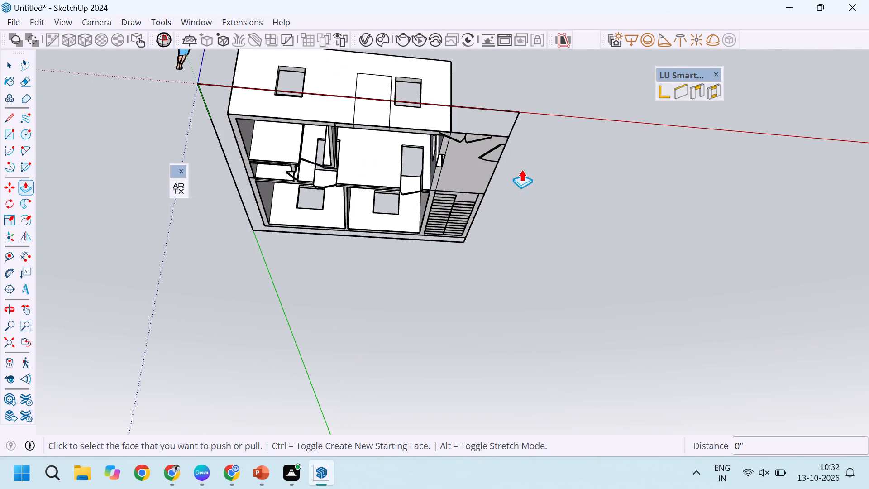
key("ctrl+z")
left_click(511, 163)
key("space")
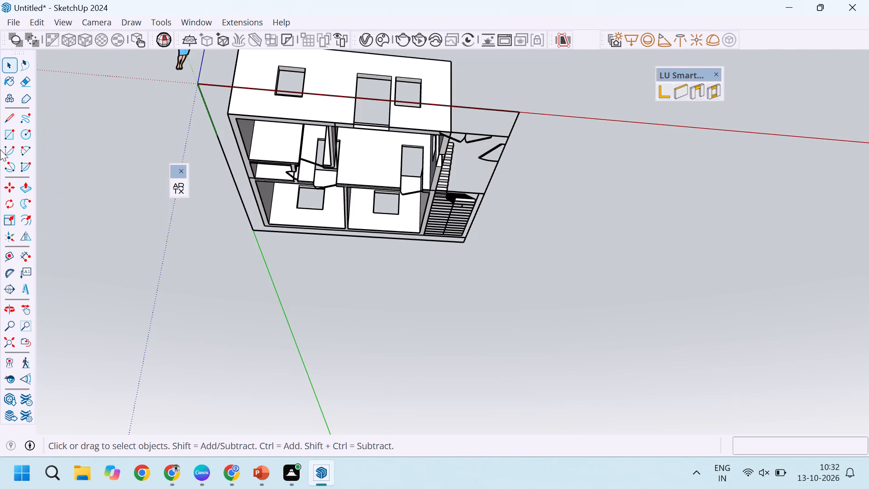
Select all the connected wall geometry of the building and make it a group.
scroll(198, 140, "down", 6)
middle_click_drag(425, 173, 295, 375)
middle_click_drag(363, 130, 355, 274)
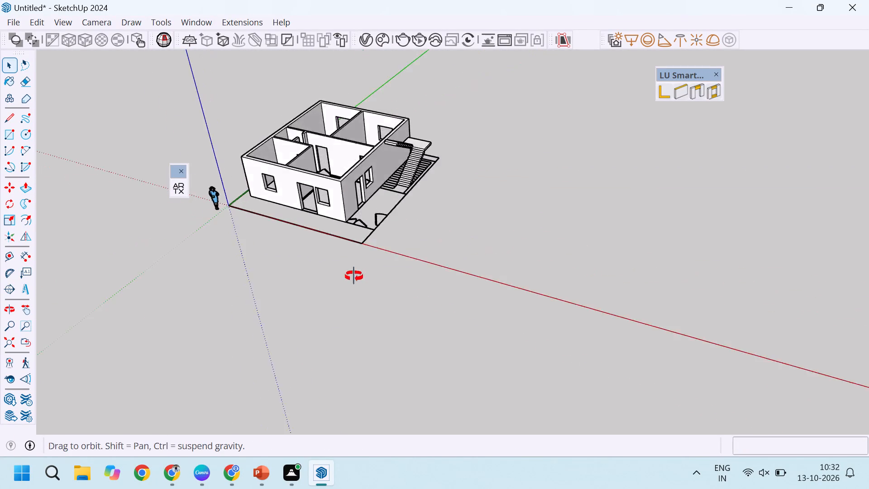
scroll(348, 278, "down", 5)
scroll(325, 177, "up", 5)
scroll(368, 197, "up", 5)
scroll(538, 266, "down", 10)
scroll(293, 179, "up", 3)
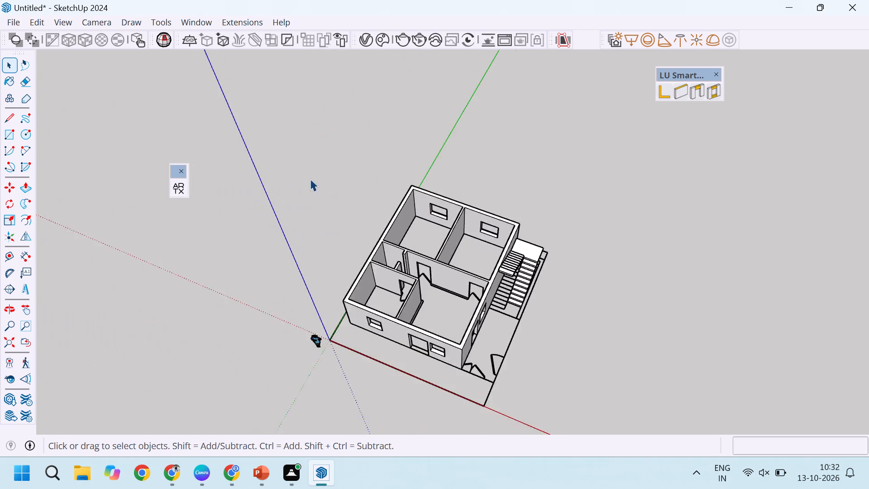
scroll(310, 179, "up", 4)
triple_click(416, 235)
scroll(554, 246, "down", 3)
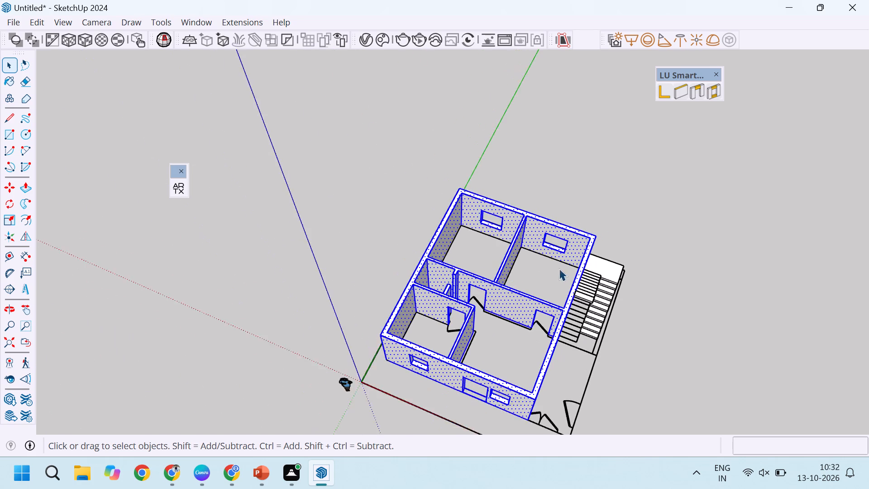
right_click(501, 302)
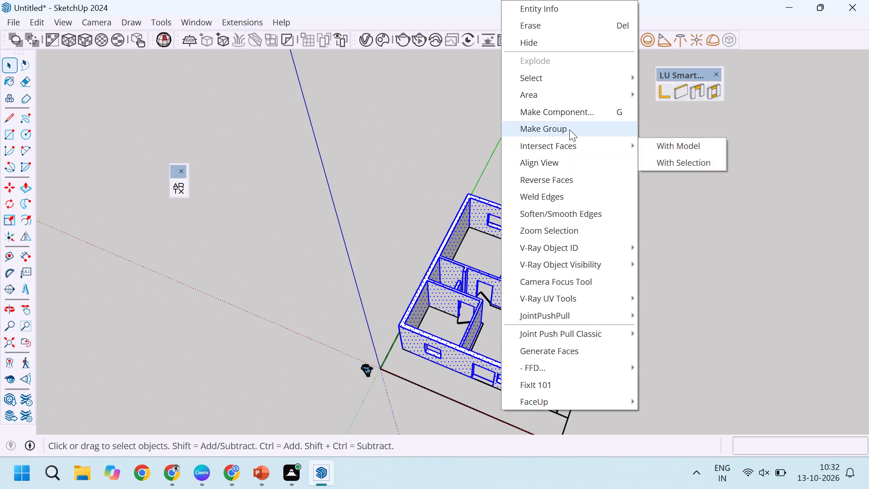
left_click(569, 129)
scroll(530, 284, "up", 4)
middle_click_drag(650, 386, 641, 284)
middle_click_drag(557, 295, 557, 294)
scroll(557, 295, "up", 1)
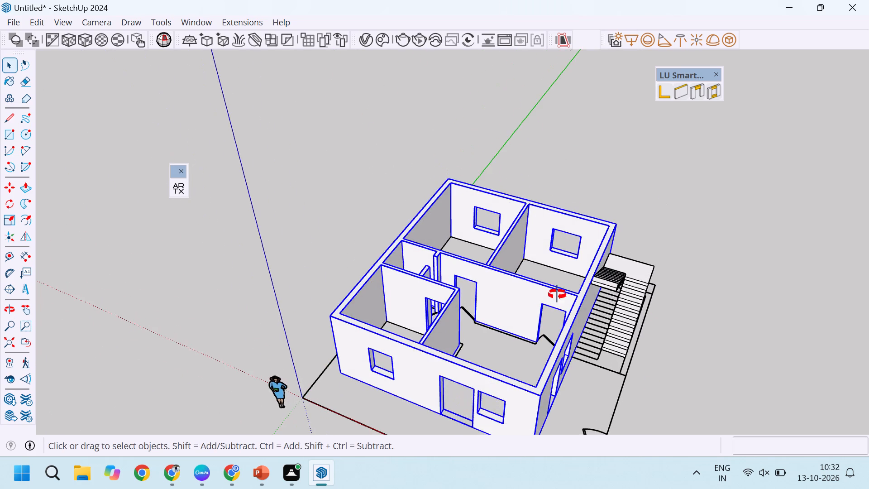
Draw a base rectangle on the plan's underside from the outer corner on the red axis to the opposite corner on the green axis.
middle_click_drag(557, 294, 579, 181)
scroll(582, 145, "down", 8)
middle_click_drag(592, 265, 591, 140)
scroll(573, 216, "up", 1)
middle_click_drag(573, 232, 601, 150)
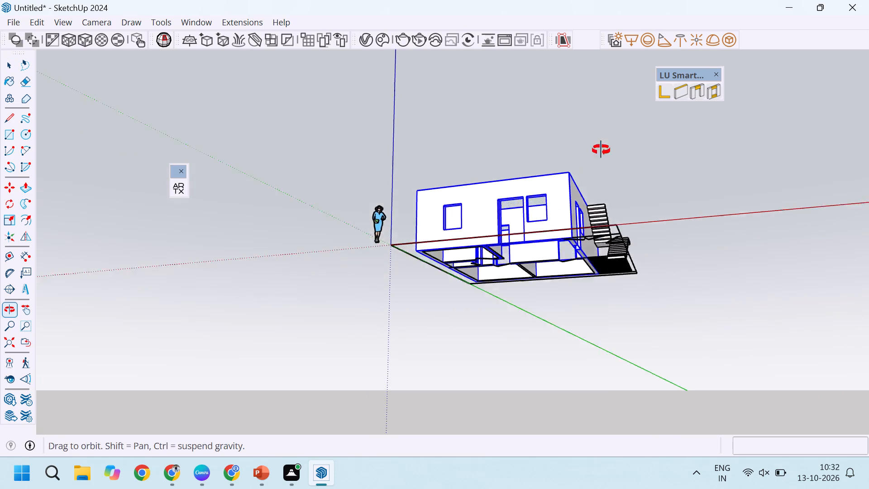
middle_click_drag(601, 150, 617, 77)
scroll(620, 126, "up", 9)
key("r")
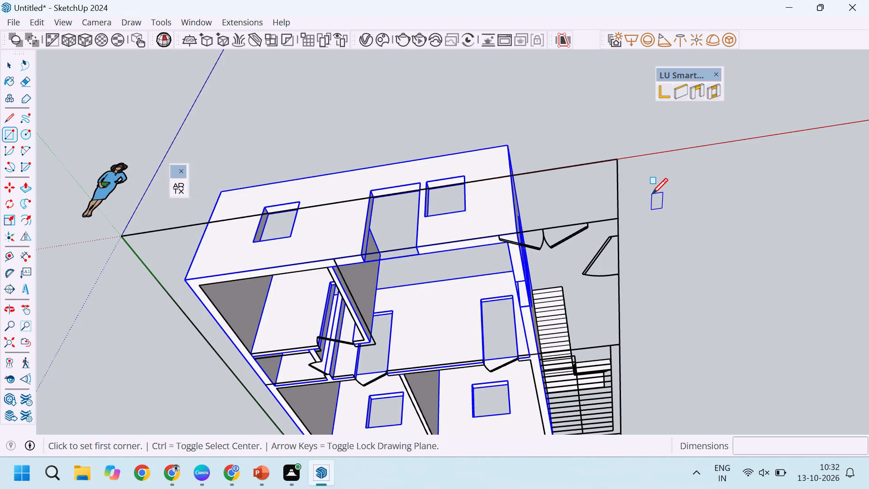
left_click(618, 161)
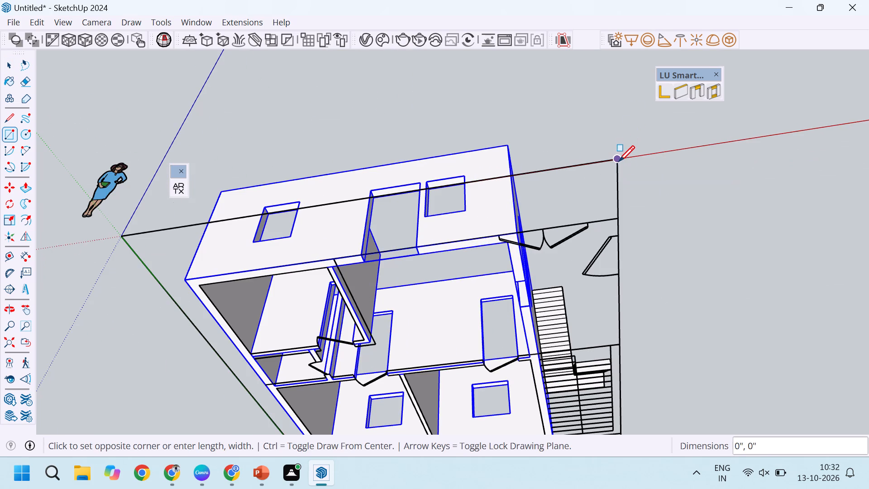
scroll(619, 161, "down", 9)
scroll(405, 266, "up", 14)
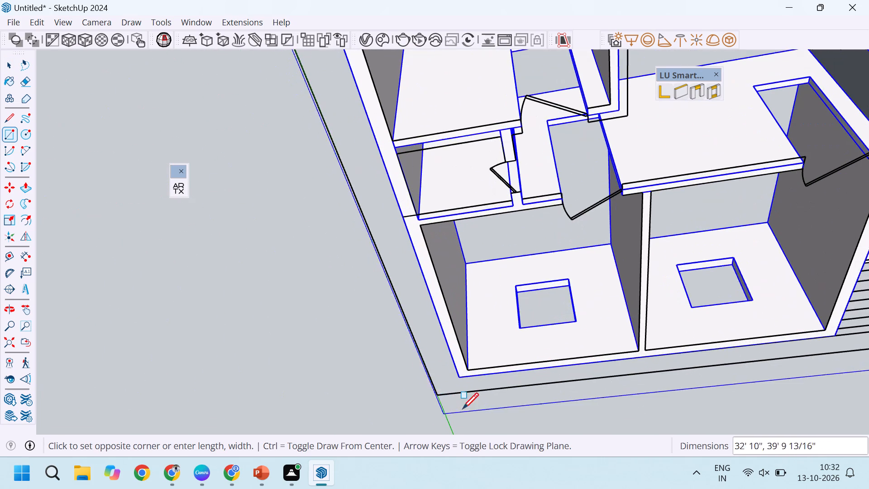
left_click(438, 393)
scroll(400, 362, "down", 12)
scroll(556, 240, "up", 6)
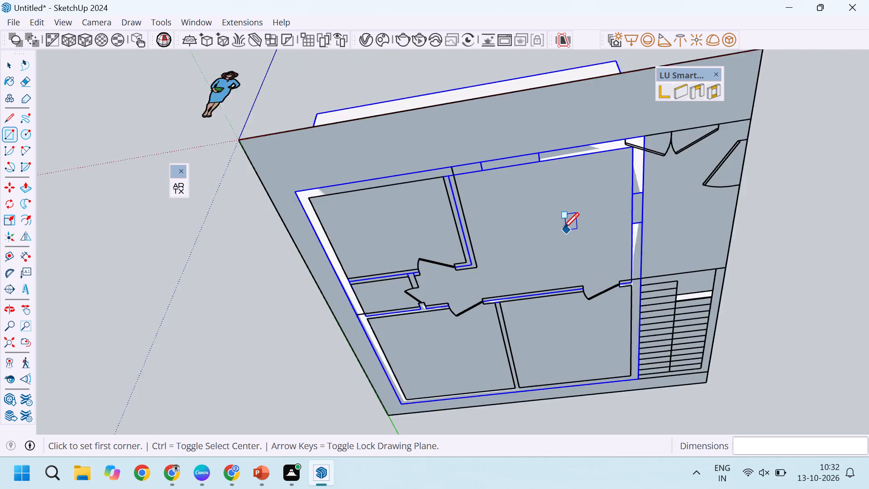
Push/Pull the base rectangle 6" downward to form the floor slab.
key("p")
left_click(539, 235)
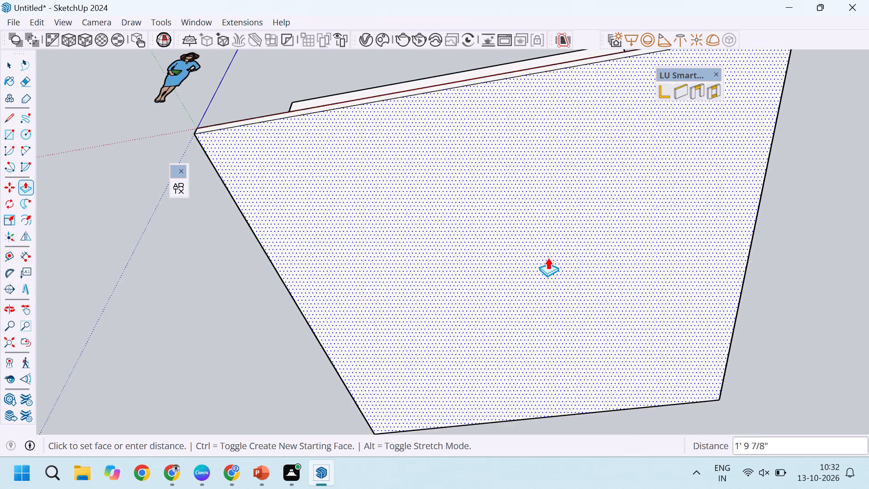
key("6")
key("Return")
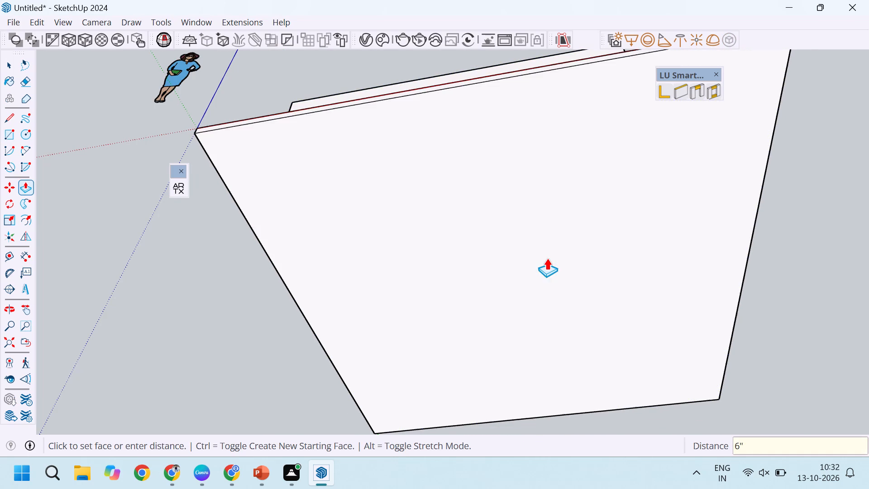
key("space")
Select all the connected geometry of the floor slab and make it a group.
scroll(553, 279, "down", 6)
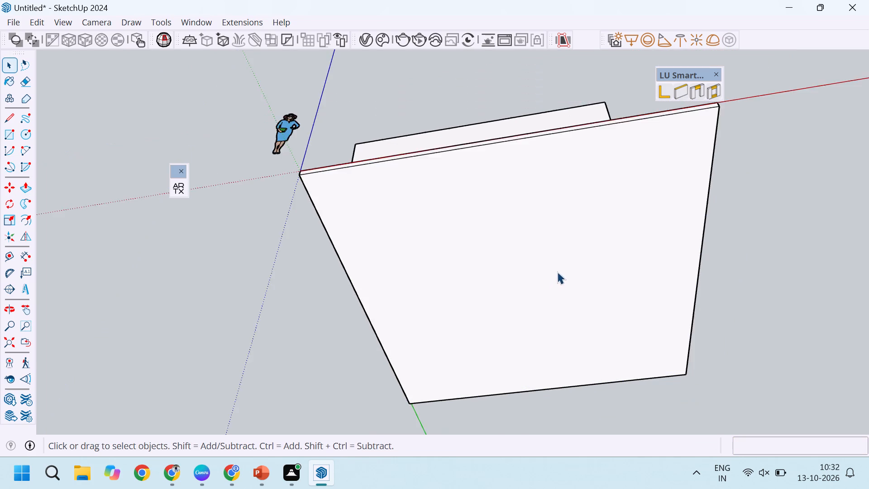
scroll(557, 272, "down", 2)
middle_click_drag(590, 240, 591, 488)
scroll(606, 336, "up", 10)
triple_click(633, 326)
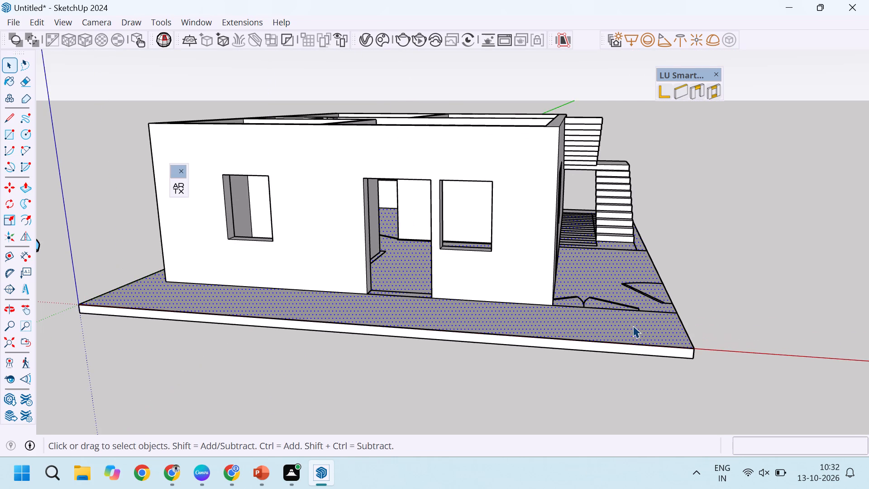
right_click(633, 326)
left_click(707, 130)
scroll(639, 273, "down", 2)
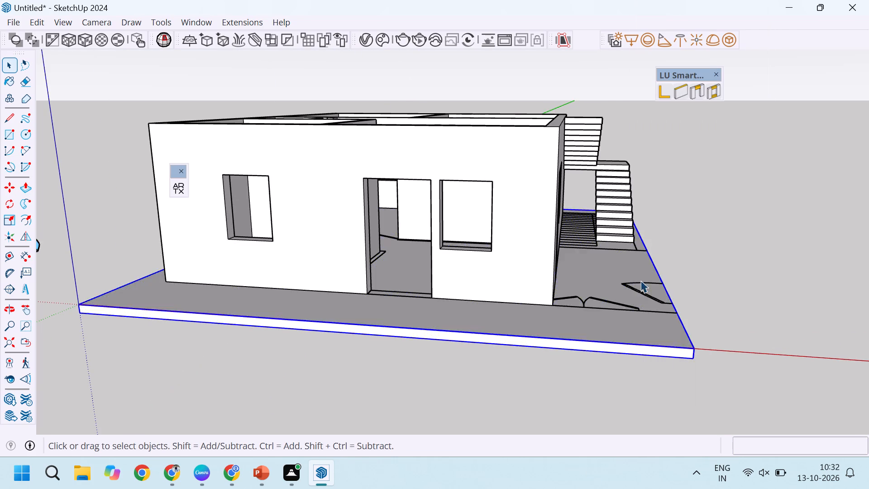
Deselect the slab and examine the rooms, floor slab and outside staircase from several angles.
scroll(640, 280, "down", 2)
middle_click_drag(673, 268, 580, 461)
scroll(592, 291, "down", 6)
scroll(593, 291, "up", 8)
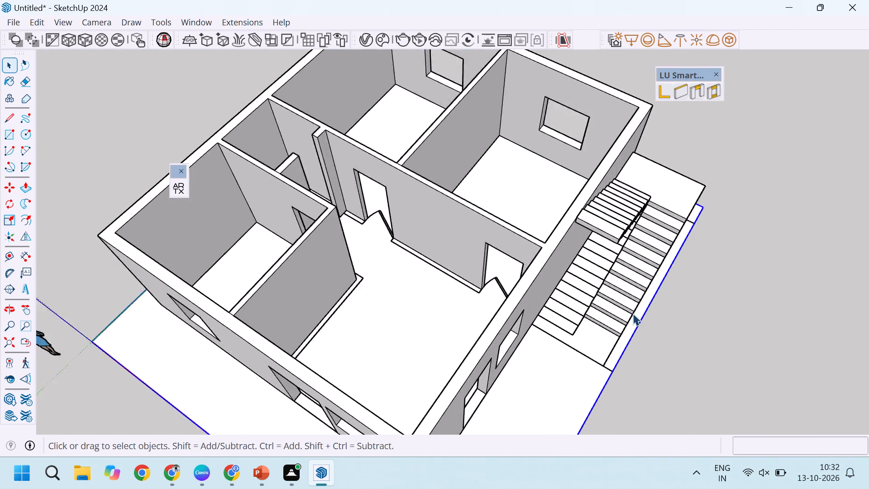
scroll(633, 313, "up", 4)
middle_click_drag(622, 319, 596, 246)
scroll(597, 233, "down", 11)
scroll(644, 227, "up", 5)
left_click(692, 177)
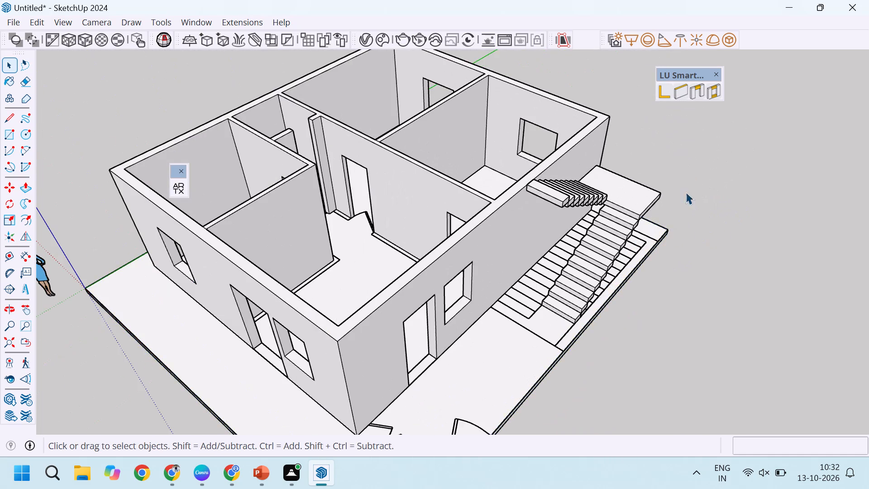
middle_click_drag(668, 219, 441, 302)
scroll(680, 274, "up", 4)
scroll(592, 265, "down", 10)
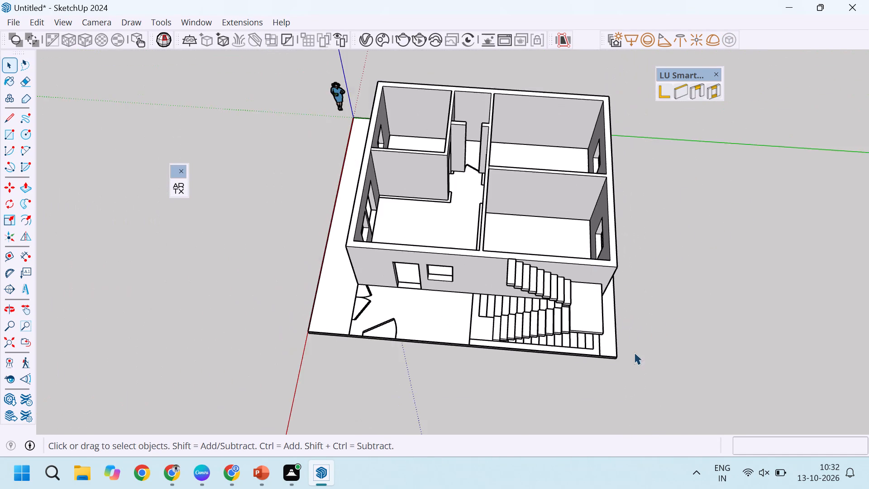
Draw a rectangle about 6' by 7 7/16" on the strip beyond the landing, from the building corner to the stair outline's outer endpoint.
middle_click_drag(636, 352, 545, 258)
scroll(636, 352, "up", 1)
scroll(583, 377, "up", 5)
scroll(587, 334, "up", 4)
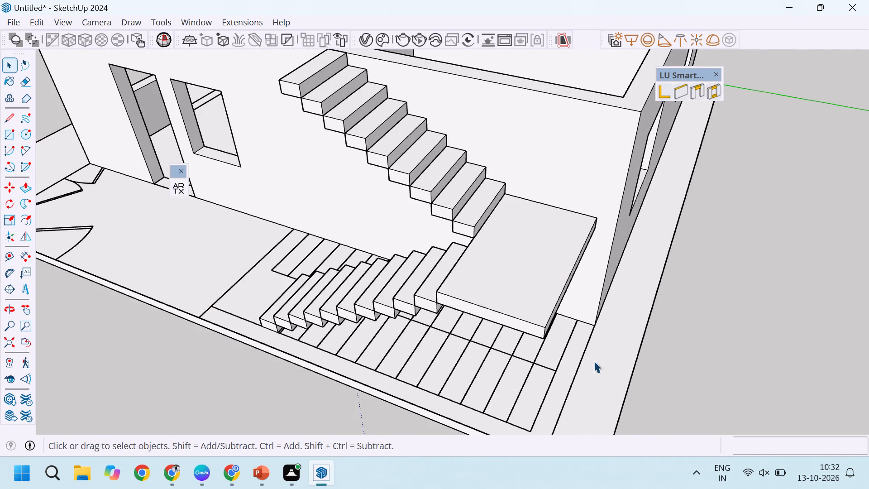
scroll(589, 332, "up", 3)
scroll(594, 307, "down", 5)
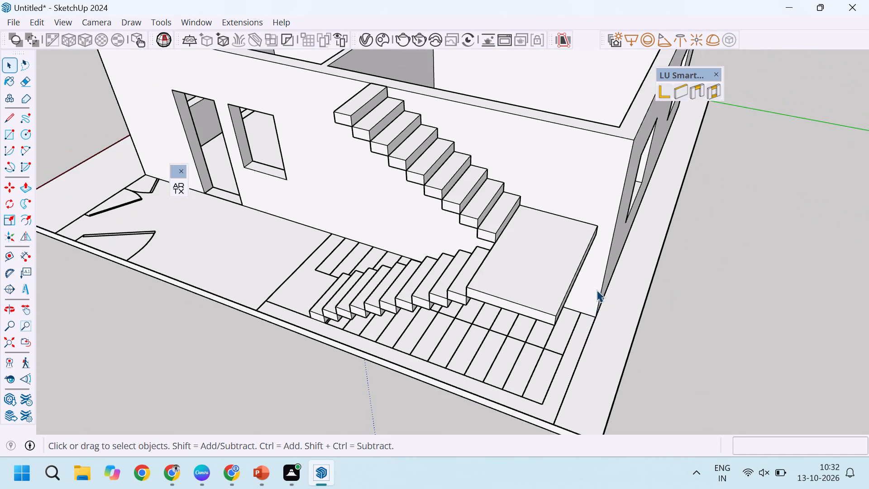
key("r")
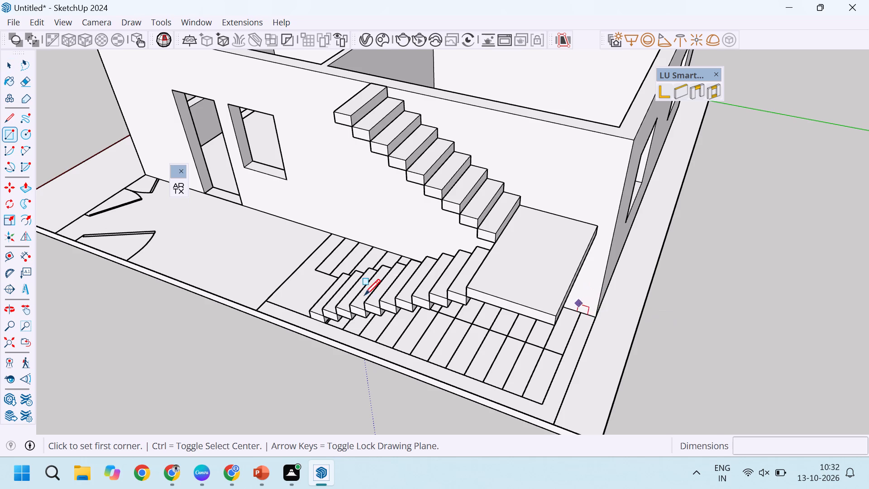
scroll(547, 295, "up", 8)
left_click(621, 328)
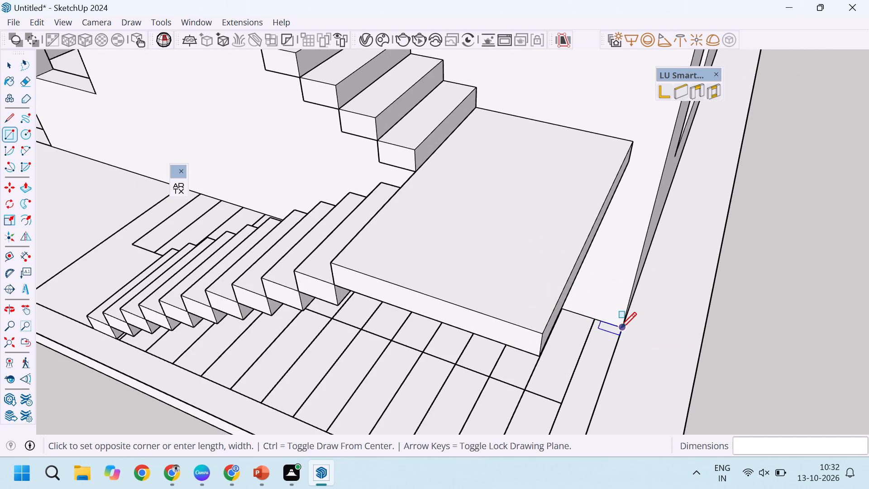
scroll(621, 328, "down", 11)
scroll(566, 402, "up", 10)
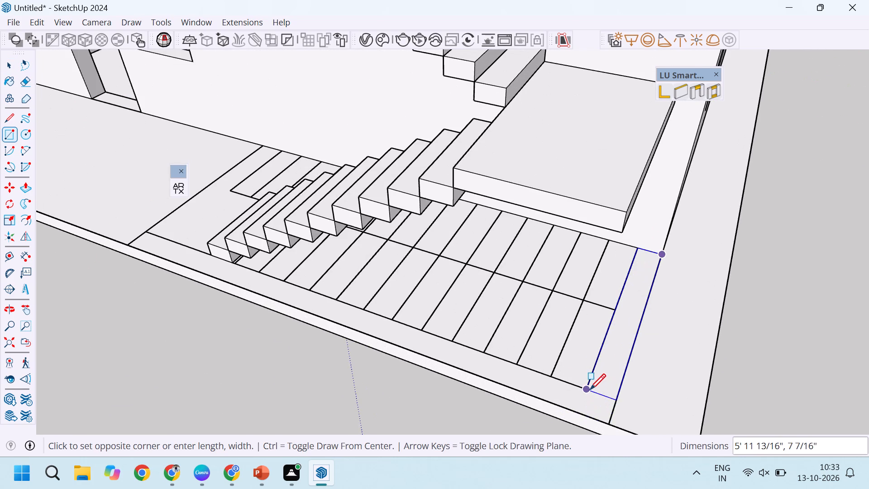
left_click(589, 389)
scroll(621, 365, "down", 5)
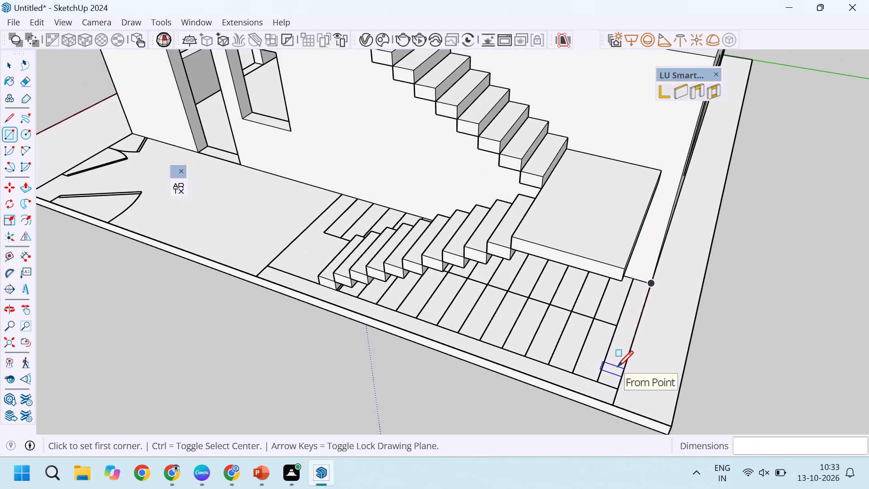
Push/Pull the strip beyond the landing up 10' to match the top of the building walls.
key("p")
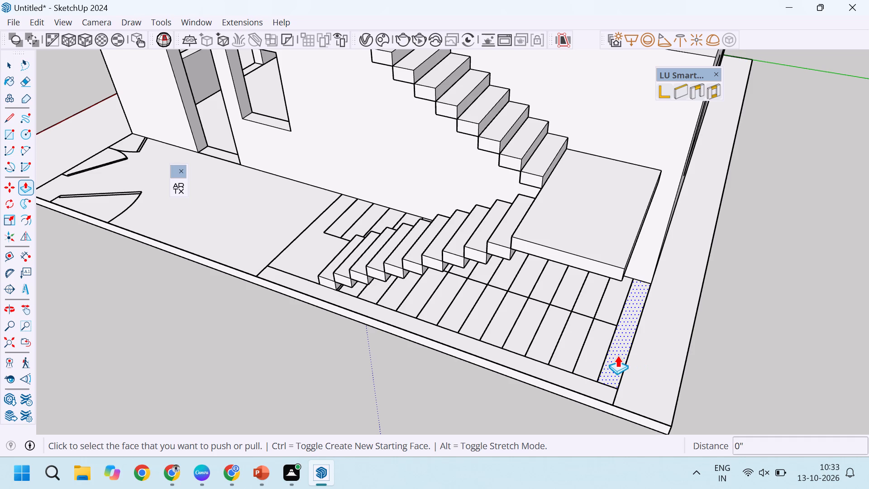
left_click(617, 355)
scroll(605, 358, "down", 5)
scroll(679, 187, "down", 3)
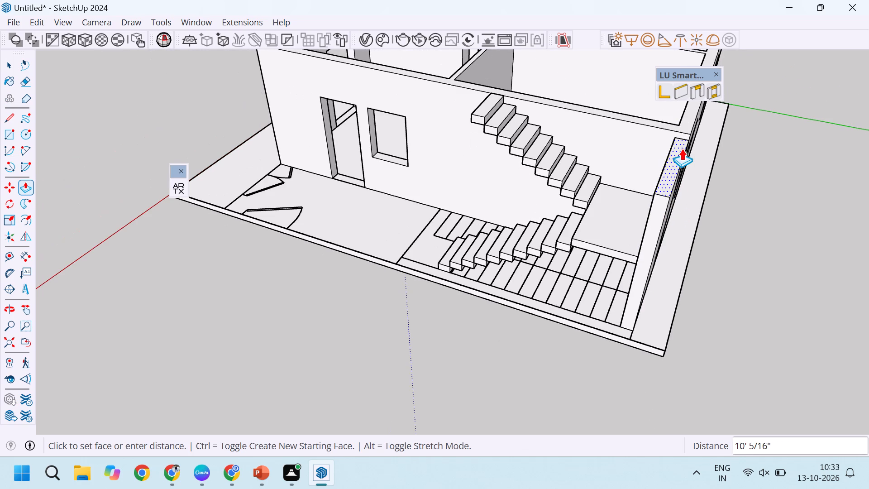
scroll(691, 130, "down", 5)
middle_click_drag(699, 132, 530, 196)
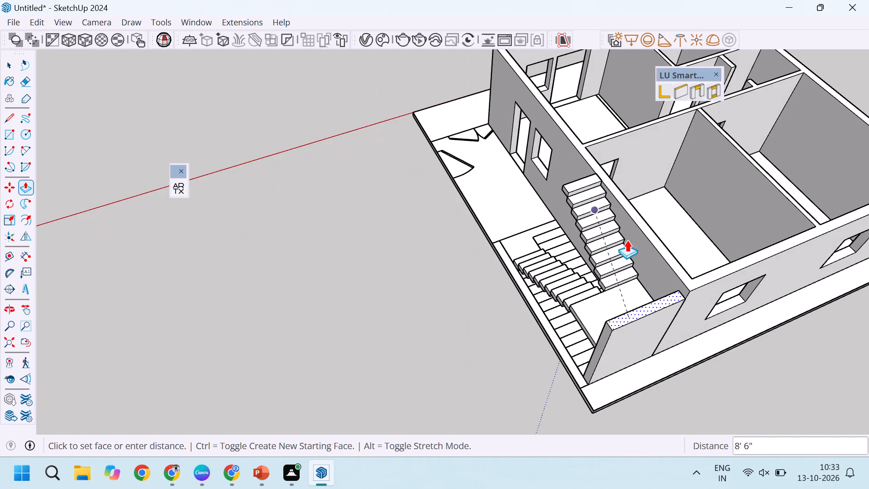
left_click(699, 288)
Extend the new wall's outer end by 9" to the plan's outer line, using Push/Pull with a new starting face.
scroll(665, 256, "down", 5)
scroll(598, 363, "up", 3)
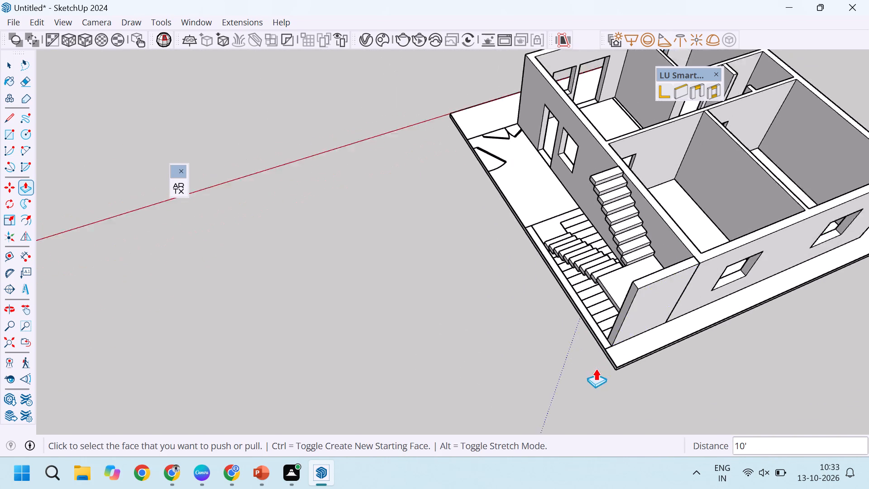
scroll(596, 369, "up", 7)
scroll(620, 304, "up", 3)
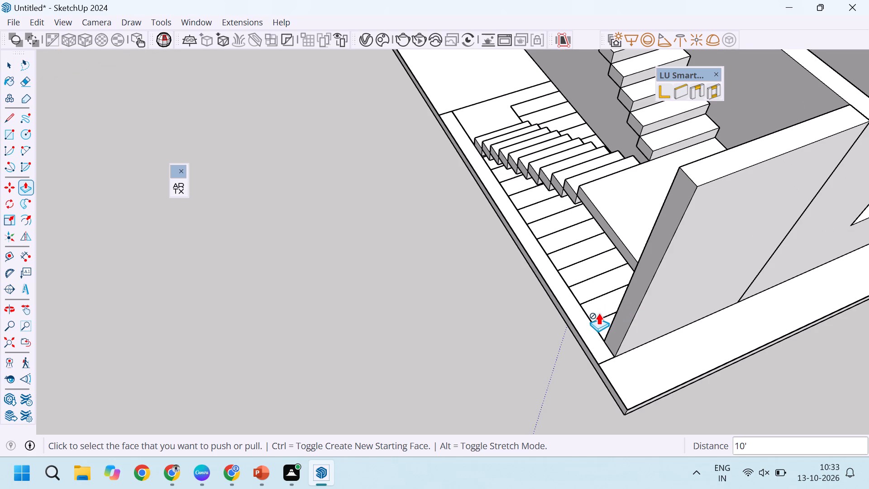
left_click(618, 315)
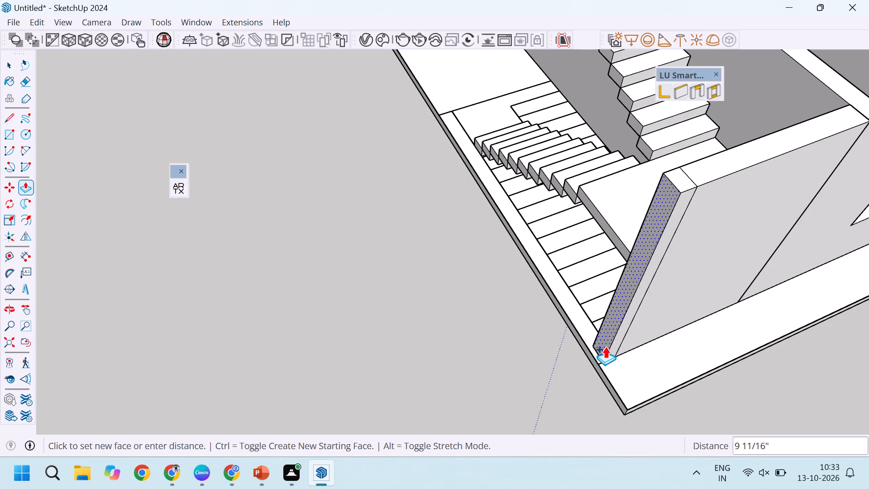
left_click(598, 368)
scroll(596, 327, "down", 5)
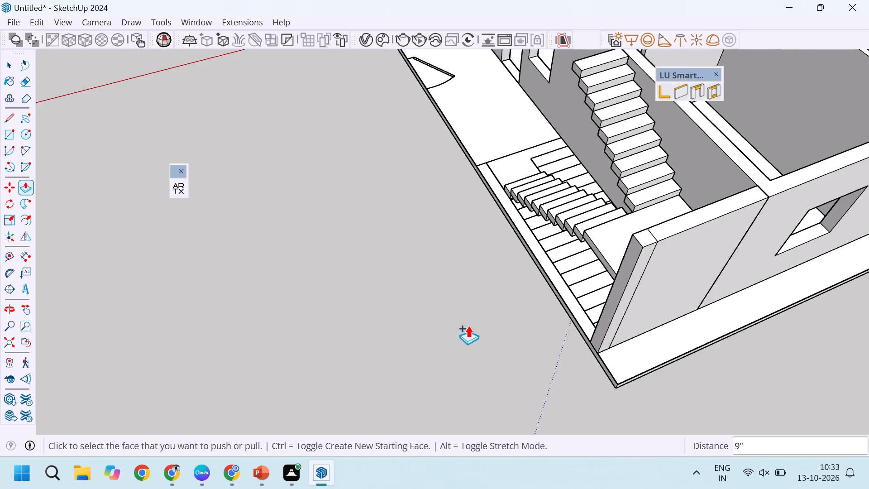
Push/Pull the stair-facing side of the 9" end piece 14' 9" along the slab edge to enclose the staircase.
middle_click_drag(474, 324, 768, 296)
scroll(491, 279, "down", 5)
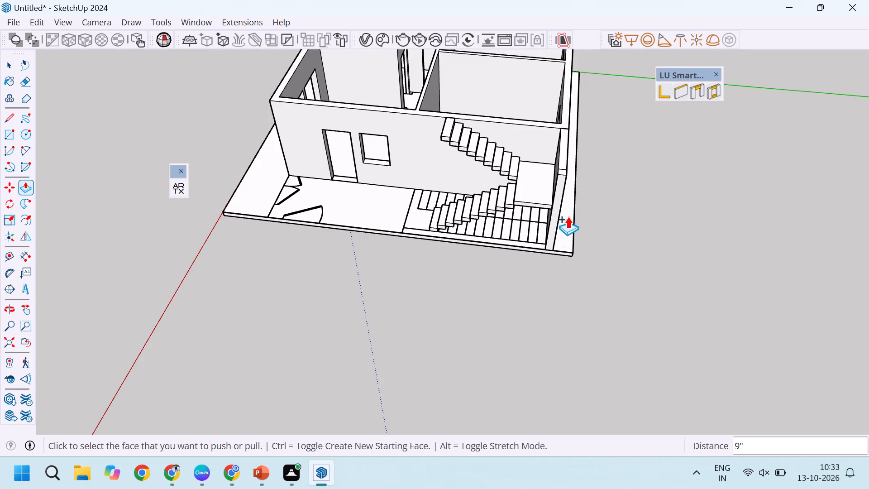
middle_click_drag(509, 214, 583, 210)
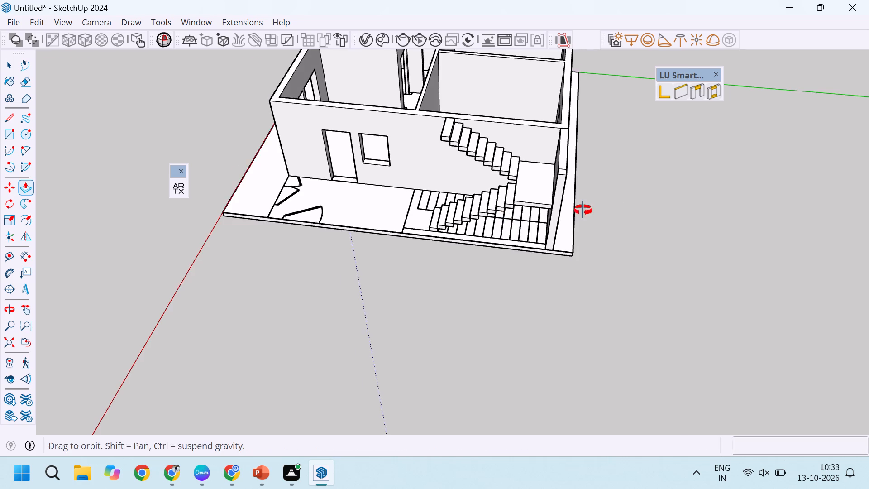
middle_click_drag(583, 210, 616, 209)
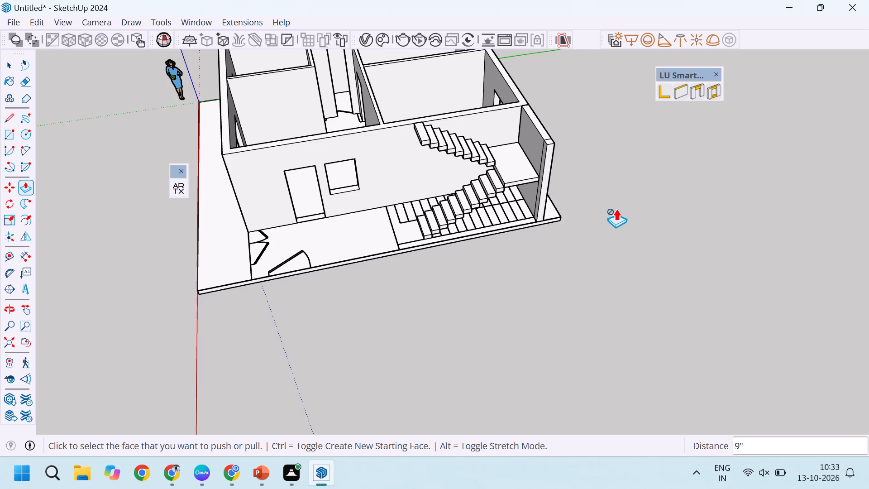
scroll(554, 168, "up", 8)
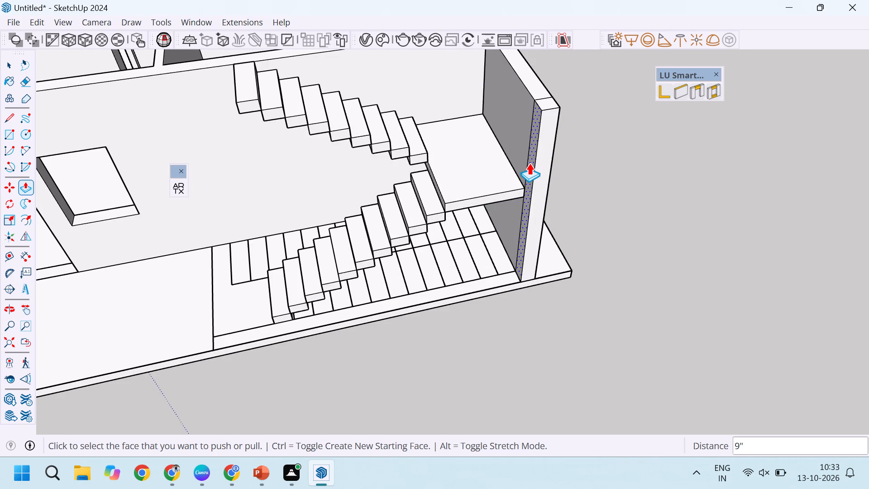
left_click(528, 163)
scroll(499, 180, "down", 11)
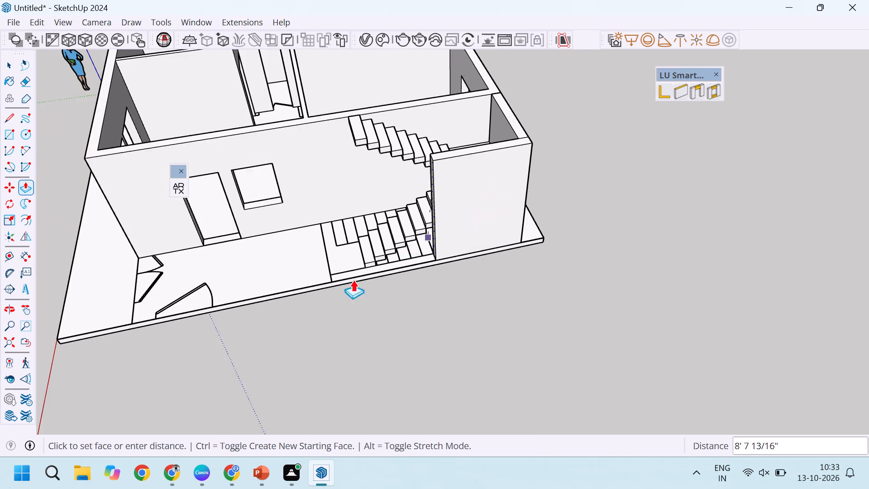
scroll(330, 293, "up", 11)
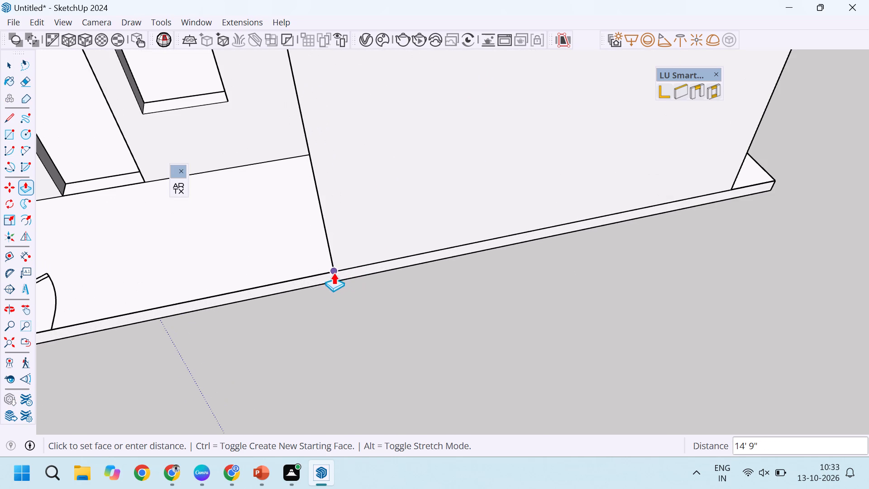
left_click(334, 273)
scroll(464, 221, "down", 12)
middle_click_drag(301, 260, 483, 255)
scroll(386, 230, "down", 5)
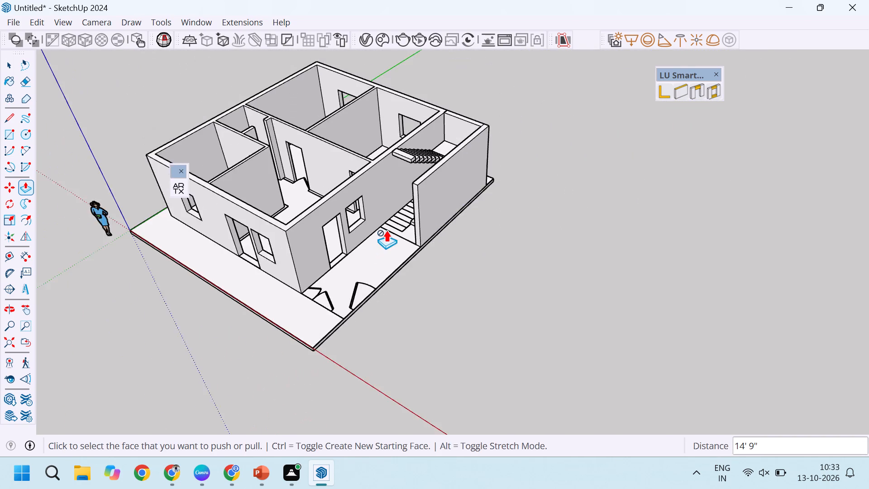
scroll(419, 209, "up", 11)
scroll(426, 203, "down", 2)
key("space")
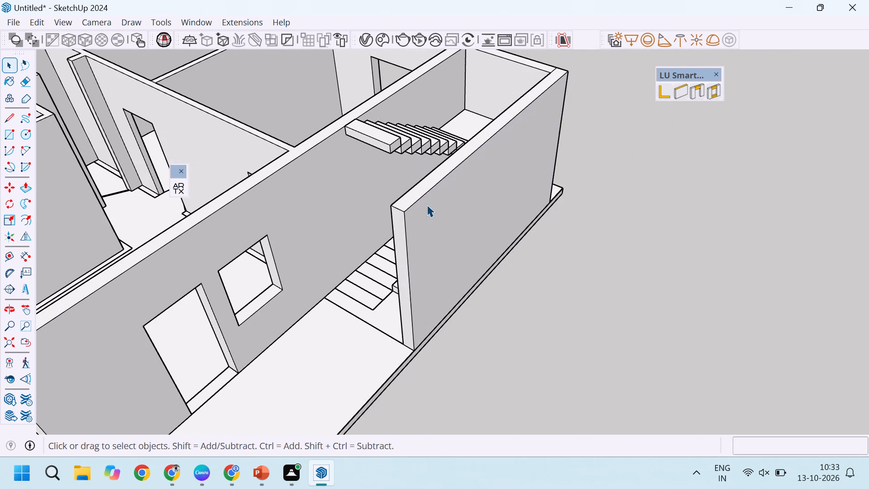
scroll(434, 199, "down", 13)
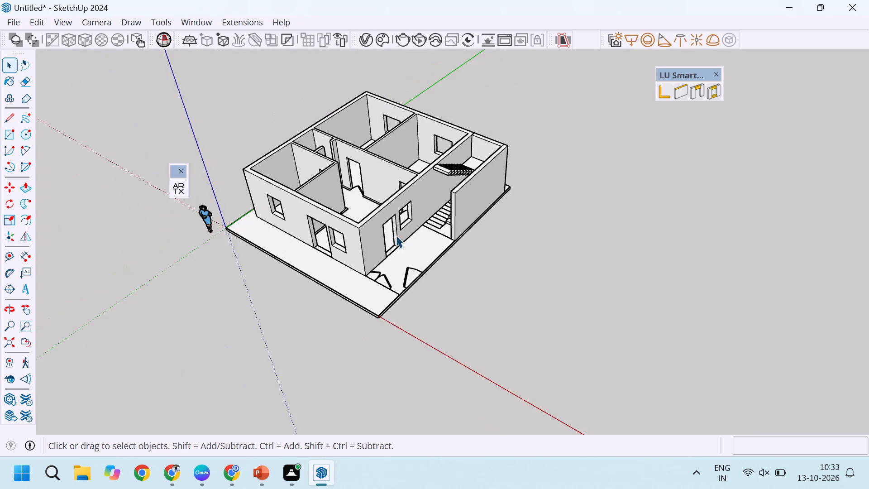
Examine the building's exterior, its door and window openings, the outside floor strip and the enclosed staircase from several angles.
scroll(355, 273, "up", 5)
scroll(447, 292, "up", 6)
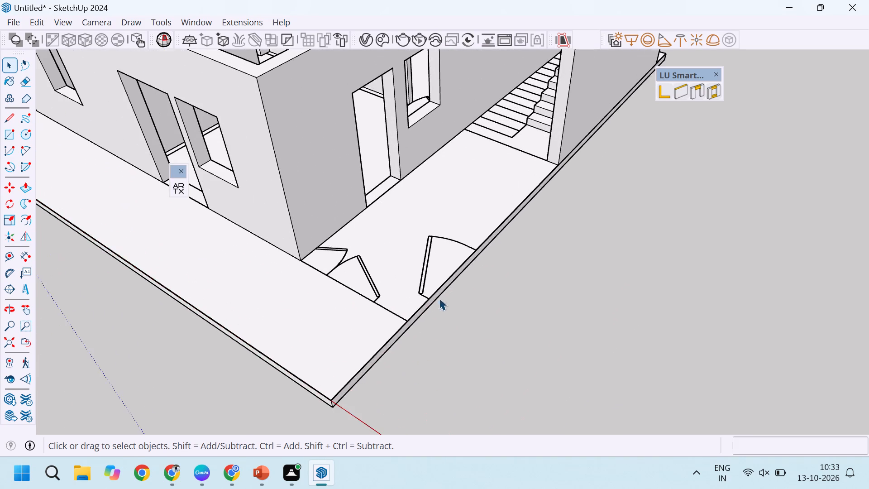
middle_click_drag(416, 297, 457, 314)
scroll(440, 314, "down", 5)
scroll(469, 277, "down", 4)
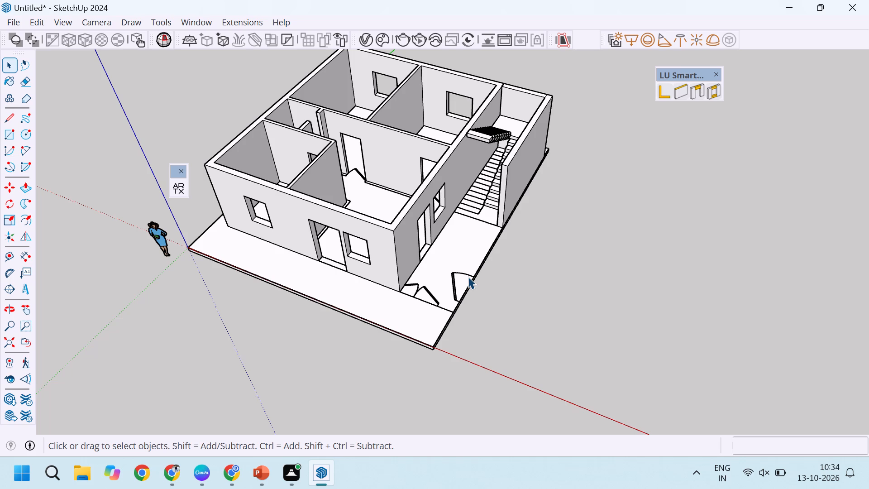
scroll(427, 198, "down", 6)
scroll(421, 222, "up", 12)
scroll(367, 286, "down", 3)
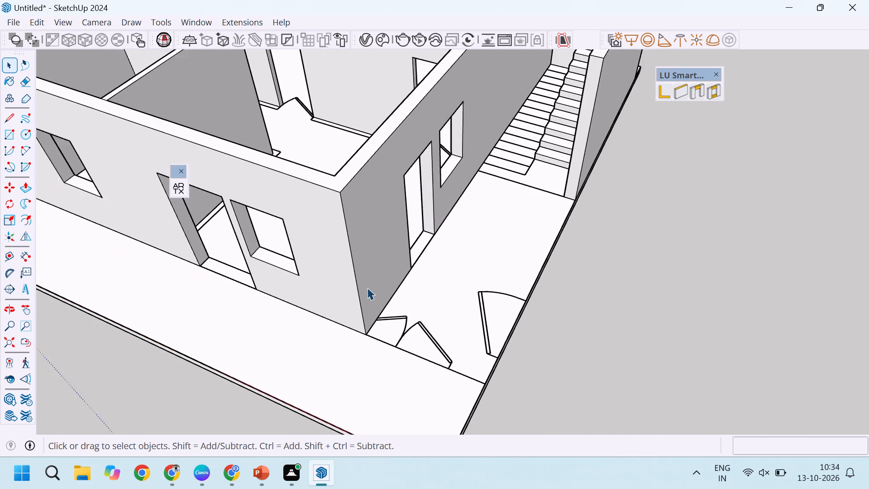
scroll(367, 288, "down", 2)
middle_click_drag(305, 268, 408, 226)
scroll(400, 217, "down", 10)
scroll(518, 263, "up", 1)
middle_click_drag(518, 263, 390, 264)
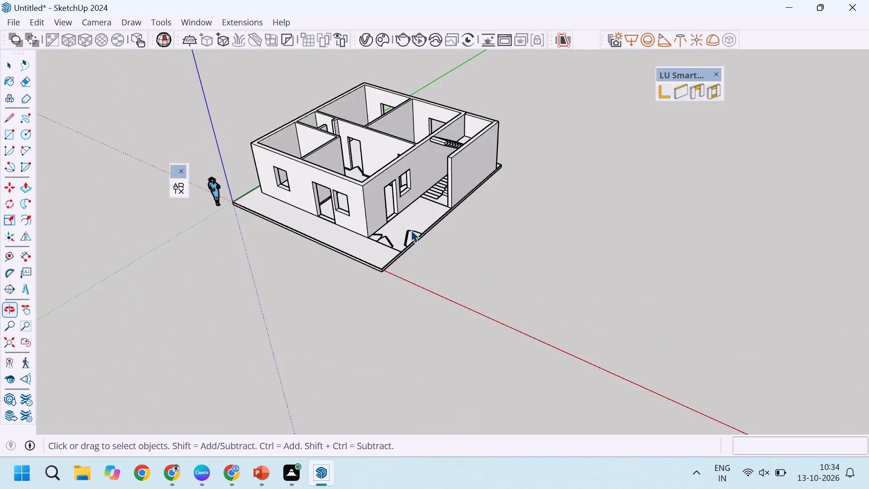
scroll(420, 221, "down", 6)
scroll(449, 162, "up", 9)
scroll(459, 279, "down", 5)
scroll(375, 302, "up", 11)
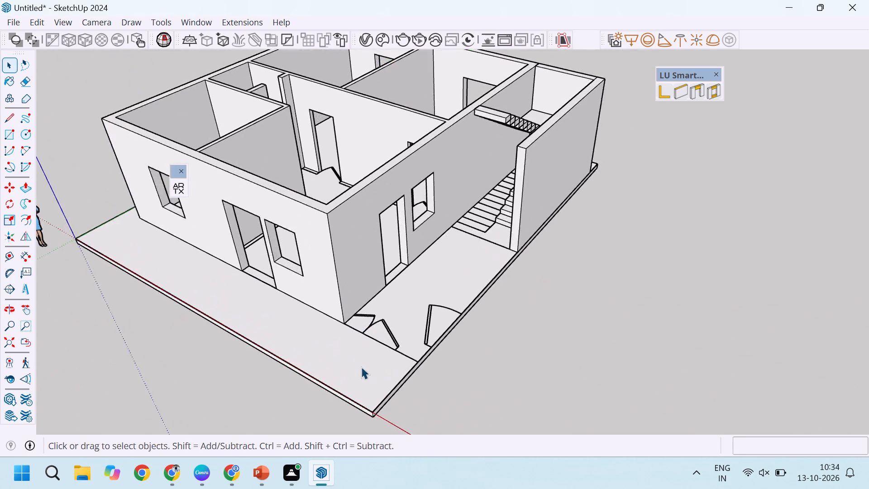
scroll(367, 379, "up", 3)
scroll(371, 338, "down", 14)
scroll(368, 346, "up", 7)
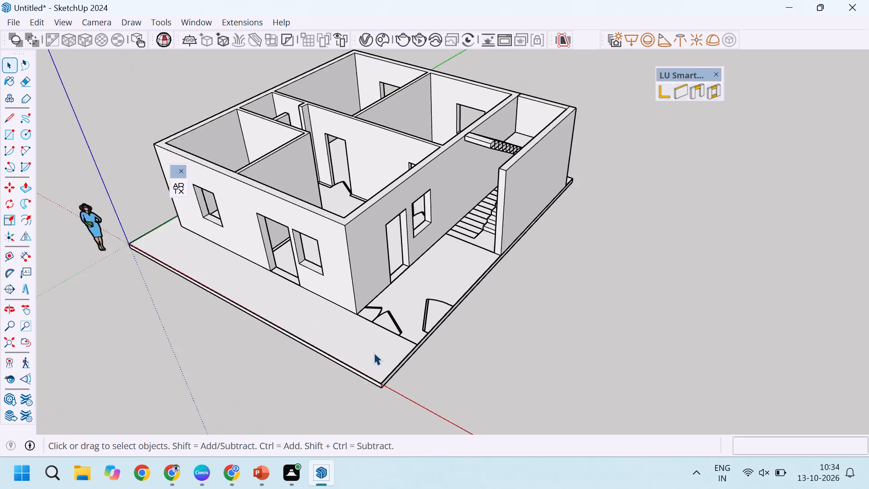
scroll(374, 353, "up", 3)
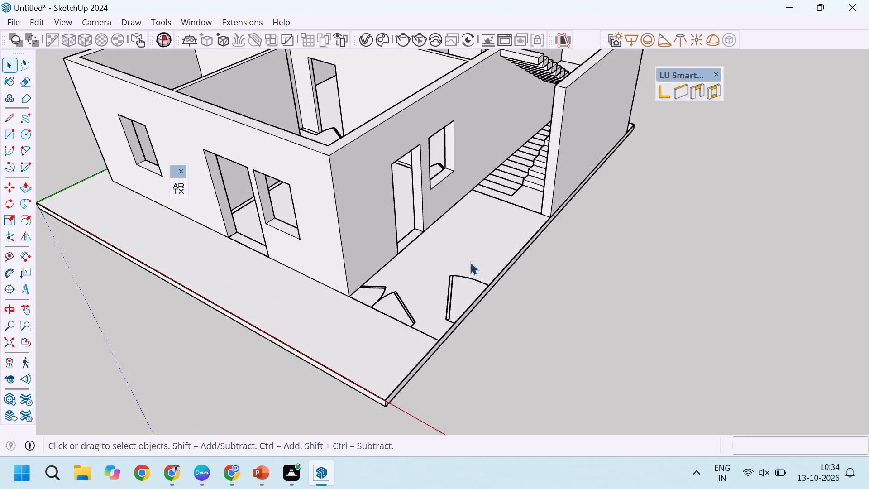
scroll(467, 263, "down", 4)
scroll(470, 212, "up", 2)
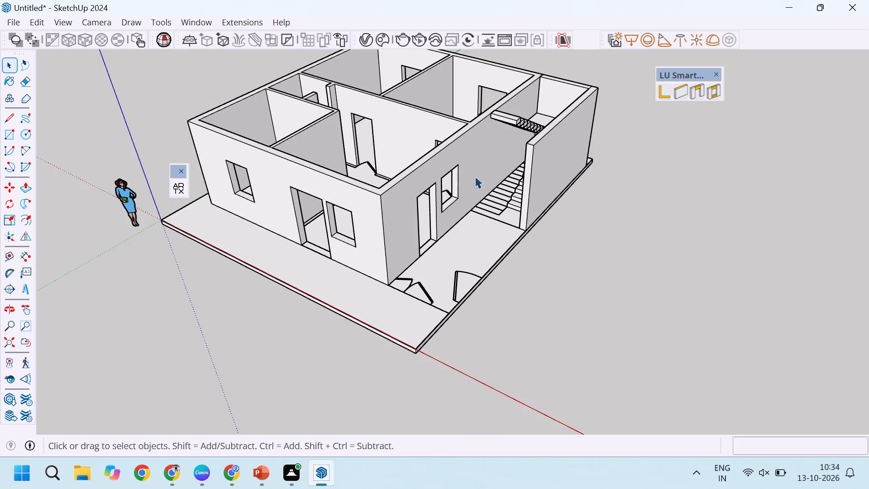
scroll(505, 93, "up", 9)
scroll(548, 114, "up", 4)
scroll(570, 235, "down", 10)
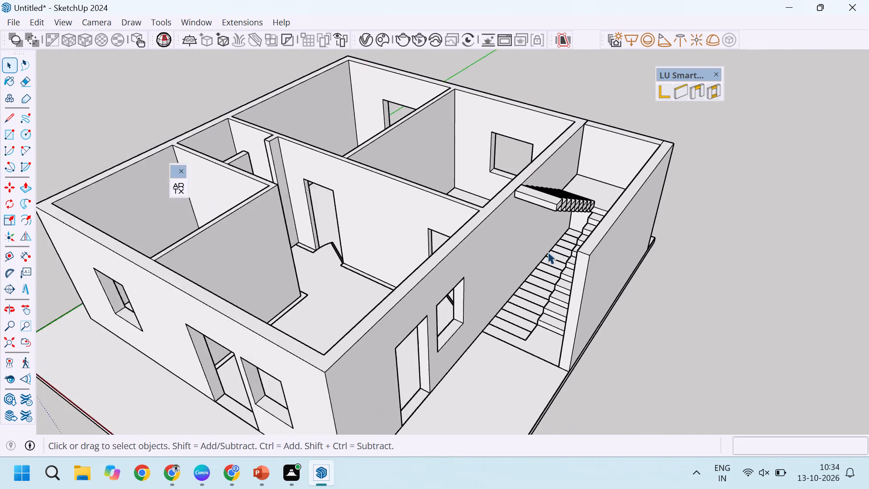
Examine both stair flights, the landing and the enclosing walls from above, the side and the front.
middle_click_drag(537, 267, 618, 267)
scroll(490, 181, "up", 6)
scroll(664, 212, "up", 5)
middle_click_drag(668, 216, 596, 232)
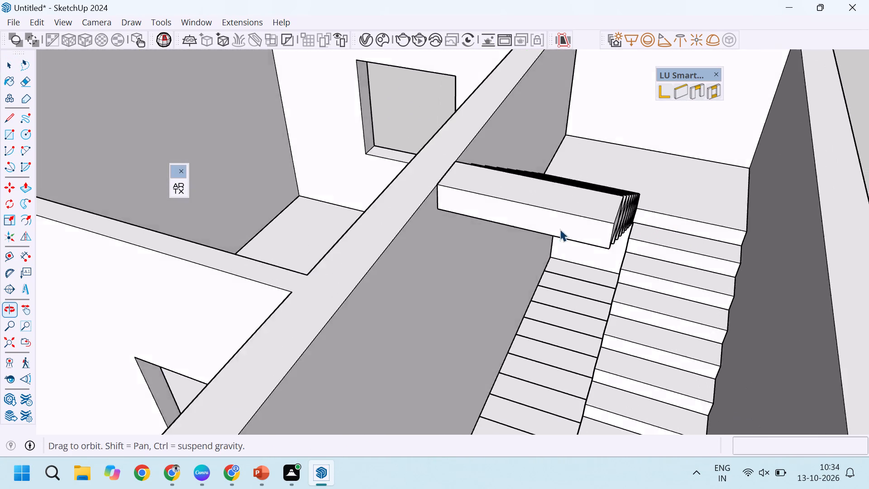
scroll(573, 220, "up", 5)
scroll(654, 246, "up", 5)
scroll(655, 245, "down", 5)
middle_click_drag(643, 259, 581, 250)
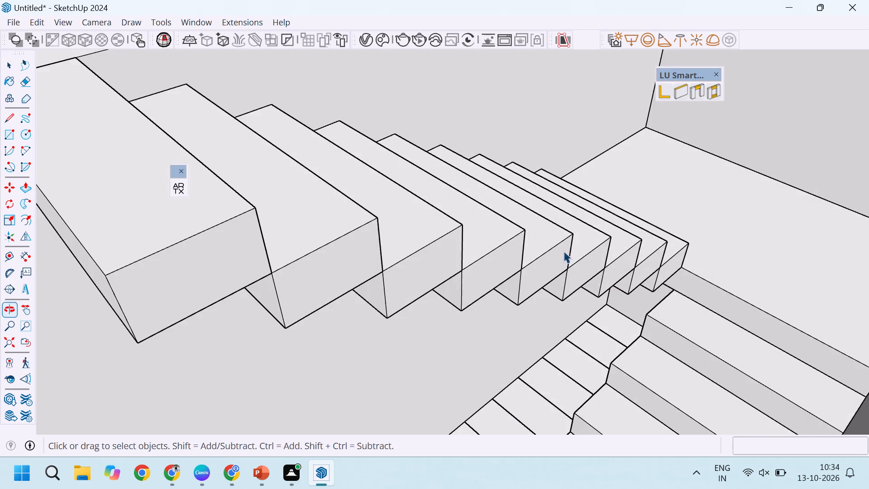
scroll(546, 261, "up", 4)
scroll(570, 238, "down", 11)
scroll(392, 278, "down", 5)
middle_click_drag(609, 237, 478, 228)
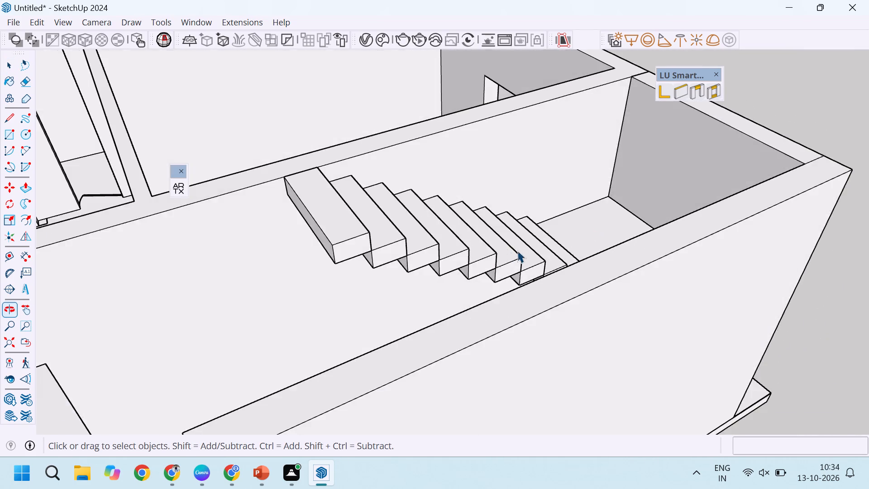
scroll(494, 248, "down", 5)
scroll(372, 243, "up", 5)
scroll(454, 249, "up", 3)
middle_click_drag(454, 249, 383, 193)
middle_click(382, 191)
scroll(419, 216, "up", 5)
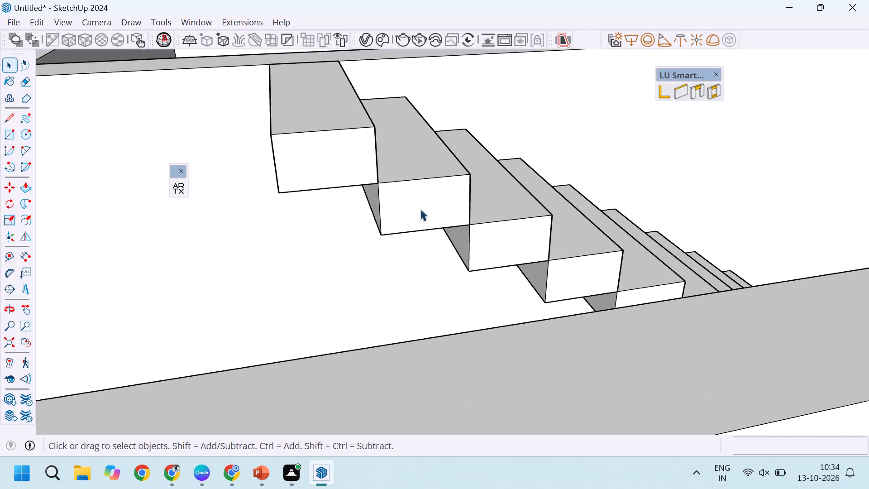
scroll(351, 208, "down", 10)
middle_click_drag(257, 237, 516, 223)
scroll(544, 217, "down", 9)
middle_click_drag(503, 284, 605, 298)
scroll(570, 319, "up", 5)
middle_click_drag(492, 268, 377, 268)
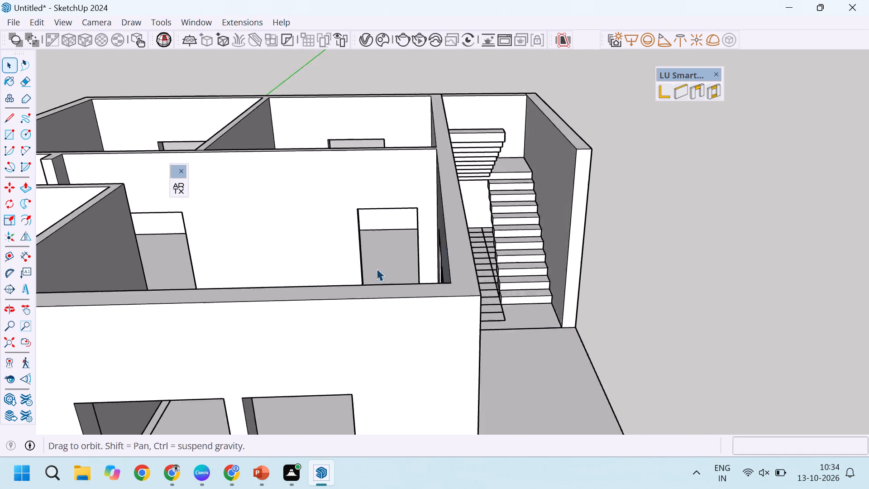
middle_click_drag(377, 268, 378, 268)
scroll(475, 233, "down", 9)
scroll(484, 274, "up", 2)
middle_click_drag(482, 275, 526, 266)
scroll(490, 279, "up", 10)
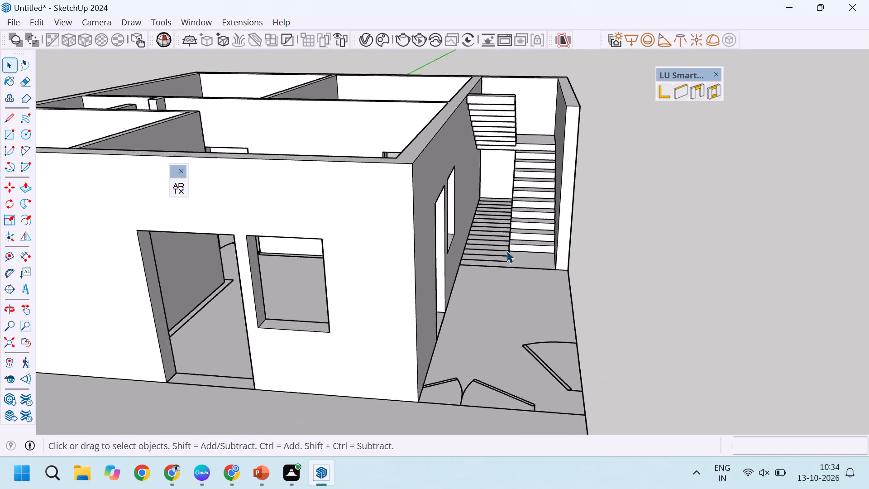
scroll(512, 310, "down", 5)
middle_click_drag(519, 243, 461, 288)
scroll(475, 136, "up", 9)
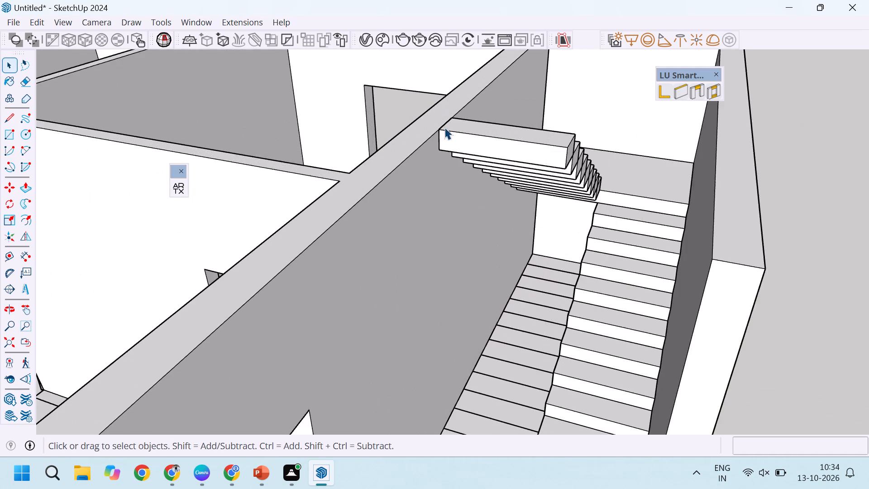
Examine the interior rooms and their door openings from above, including the small room's doorway gap.
scroll(491, 192, "down", 10)
scroll(425, 275, "down", 5)
middle_click_drag(243, 233, 486, 255)
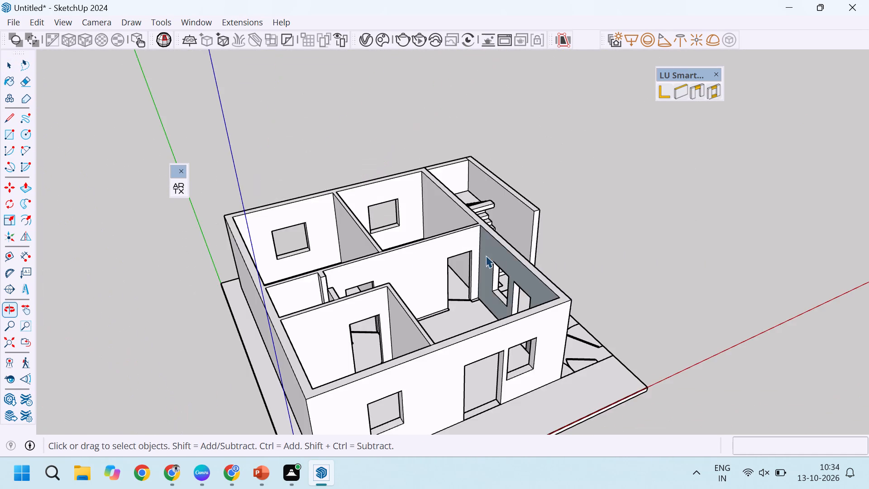
scroll(354, 259, "down", 5)
middle_click_drag(418, 283, 331, 347)
scroll(313, 195, "up", 5)
scroll(376, 258, "down", 1)
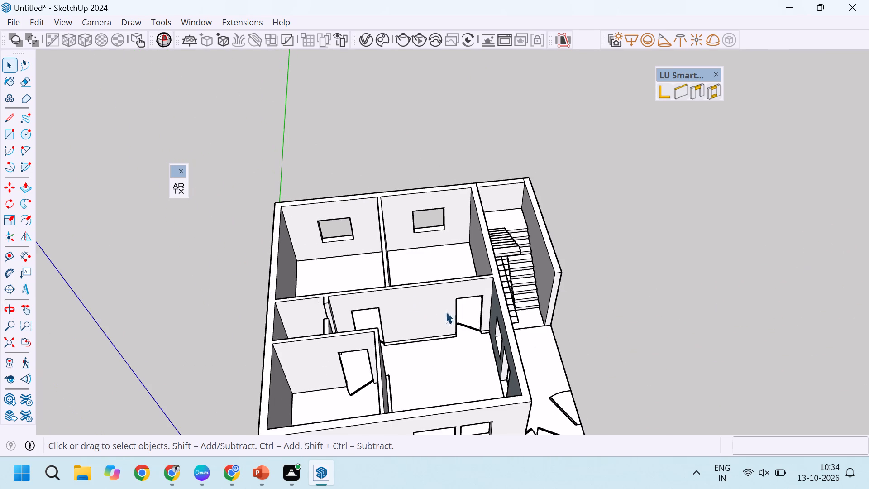
middle_click_drag(359, 320, 323, 316)
middle_click(317, 316)
scroll(310, 297, "up", 11)
scroll(321, 312, "down", 4)
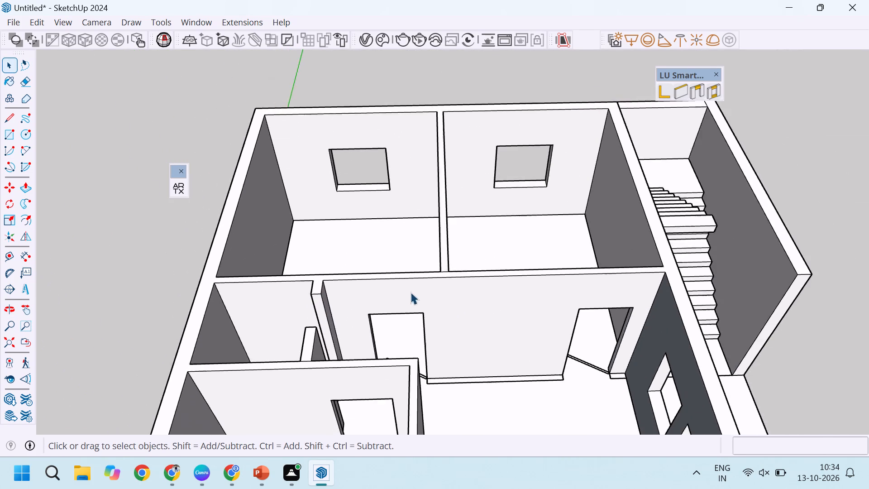
middle_click_drag(409, 292, 307, 310)
scroll(284, 279, "up", 5)
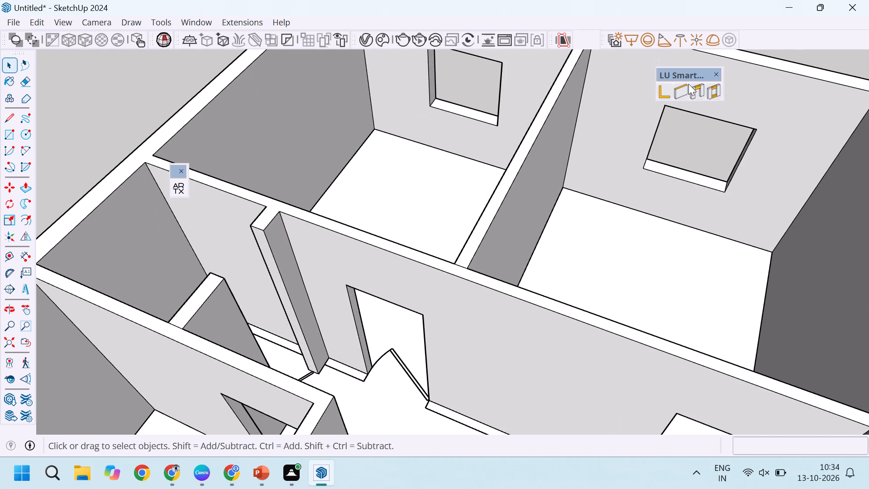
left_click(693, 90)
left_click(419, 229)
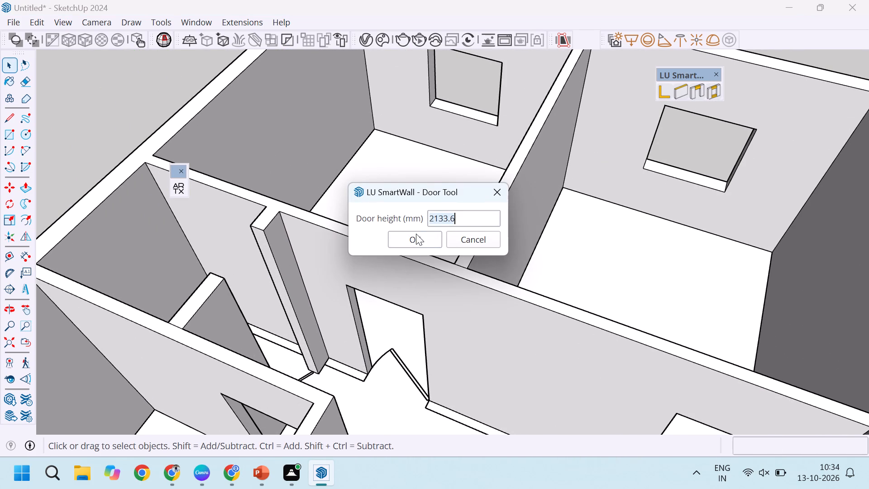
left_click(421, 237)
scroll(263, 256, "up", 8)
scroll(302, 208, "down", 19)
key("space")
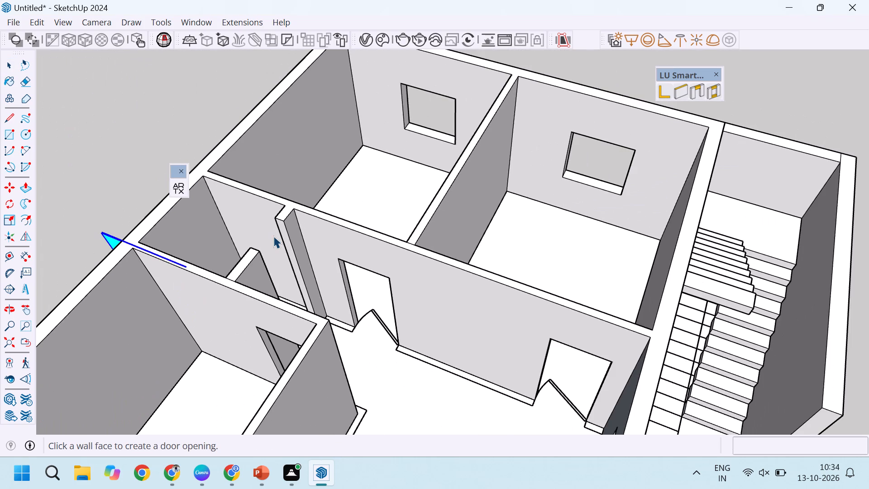
Inside the walls group, use the SmartWall Door Tool to make a 2133.6 mm high opening across the gap between the small room's wall stubs.
double_click(317, 213)
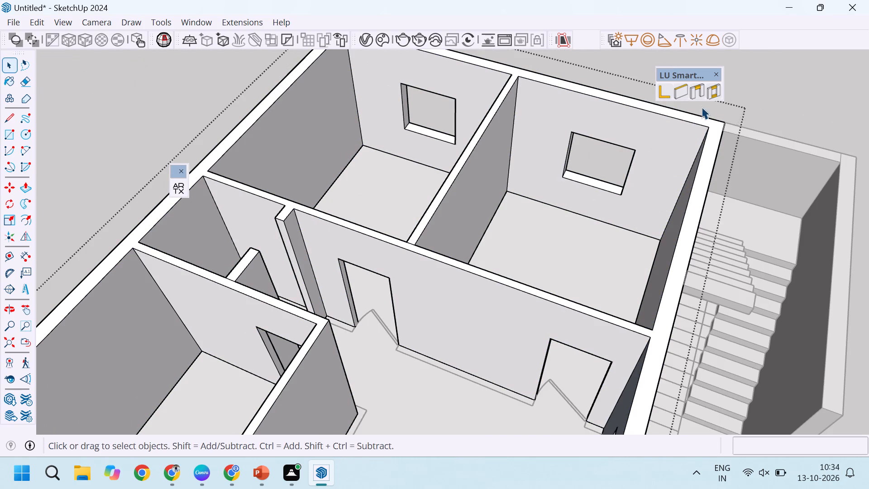
left_click(698, 88)
left_click(415, 234)
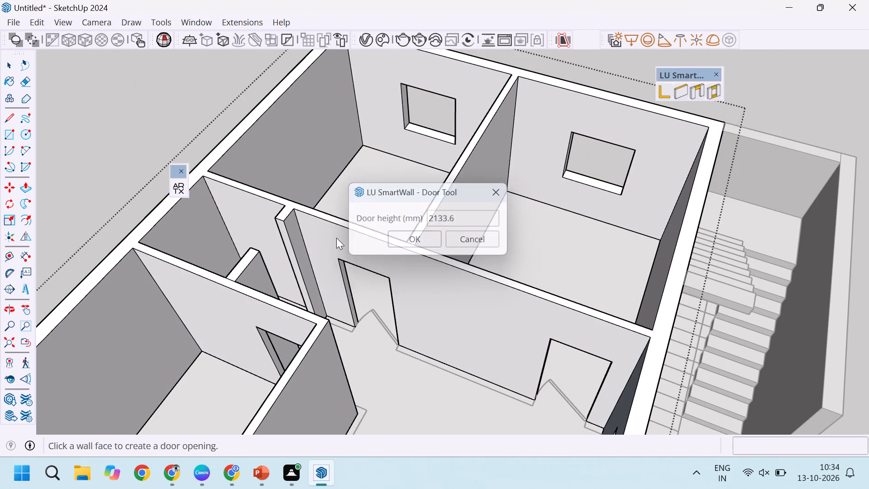
scroll(302, 234, "up", 4)
left_click(278, 231)
scroll(359, 196, "down", 11)
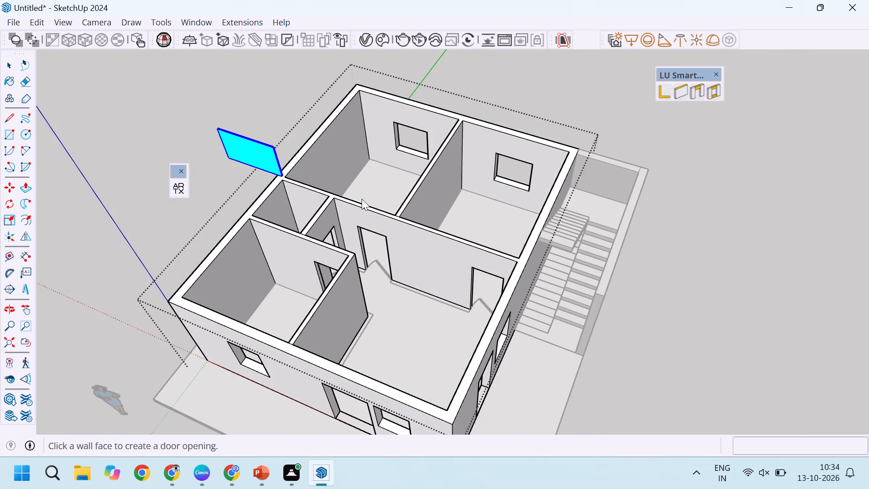
key("space")
left_click(725, 179)
scroll(719, 180, "down", 5)
left_click(727, 212)
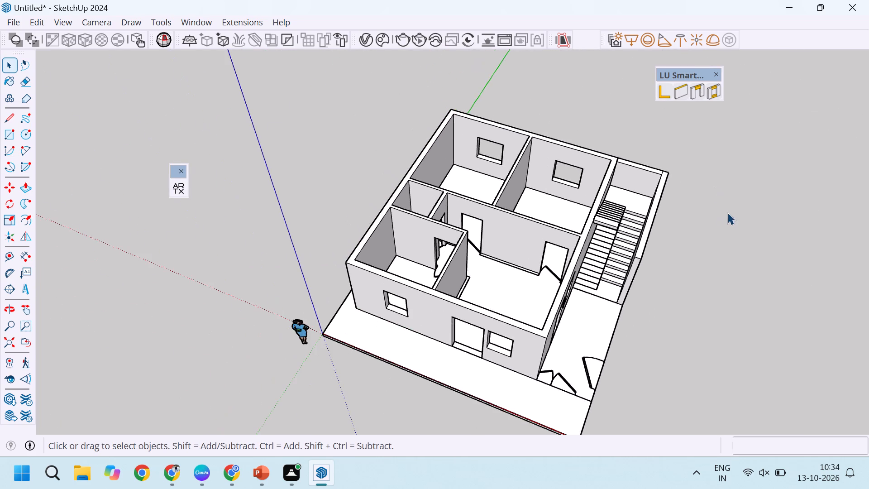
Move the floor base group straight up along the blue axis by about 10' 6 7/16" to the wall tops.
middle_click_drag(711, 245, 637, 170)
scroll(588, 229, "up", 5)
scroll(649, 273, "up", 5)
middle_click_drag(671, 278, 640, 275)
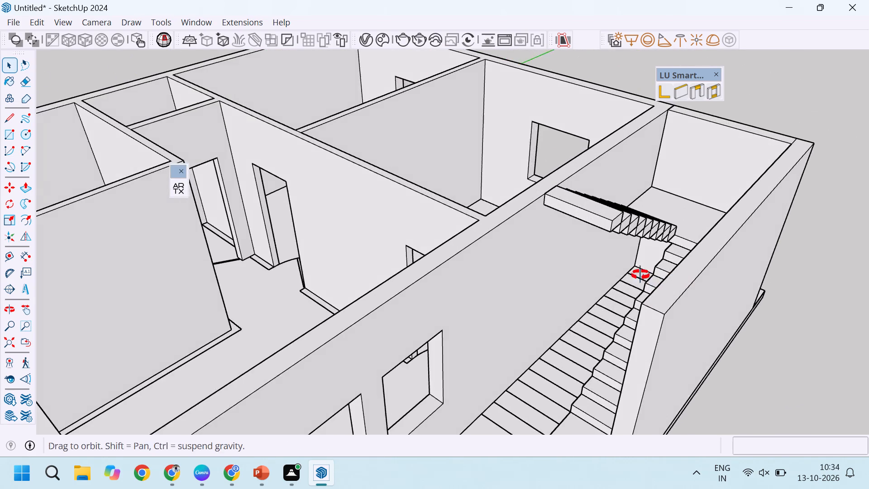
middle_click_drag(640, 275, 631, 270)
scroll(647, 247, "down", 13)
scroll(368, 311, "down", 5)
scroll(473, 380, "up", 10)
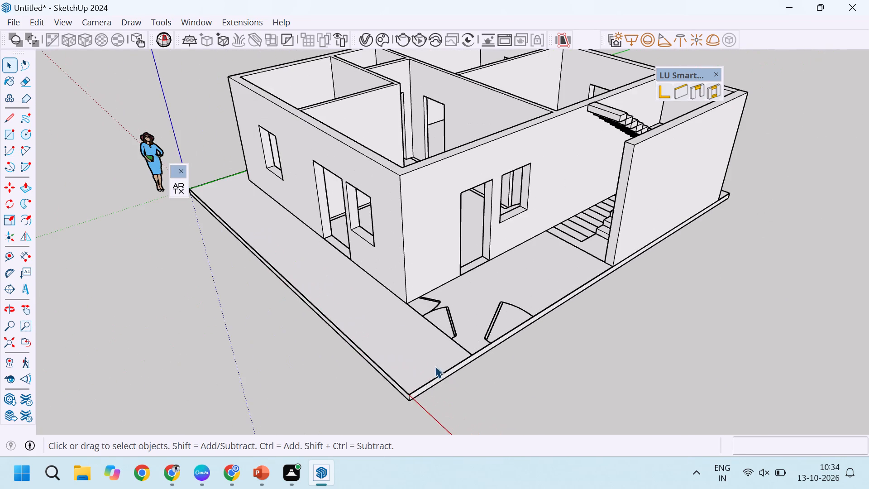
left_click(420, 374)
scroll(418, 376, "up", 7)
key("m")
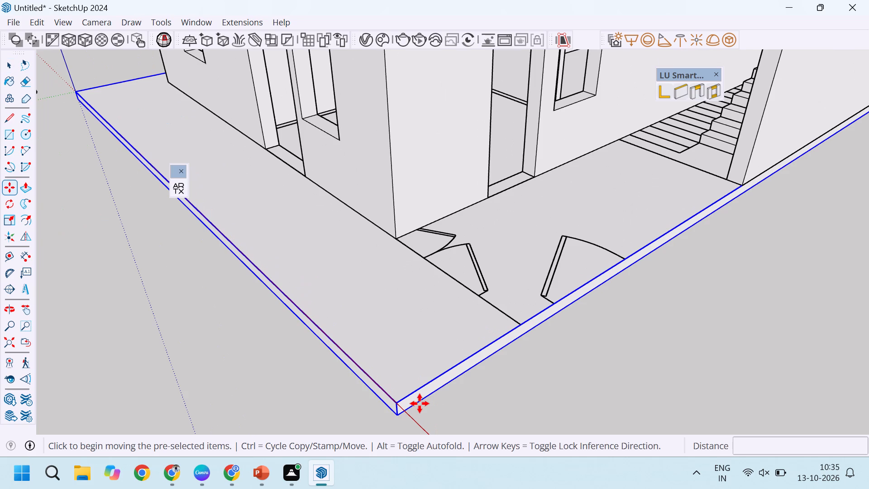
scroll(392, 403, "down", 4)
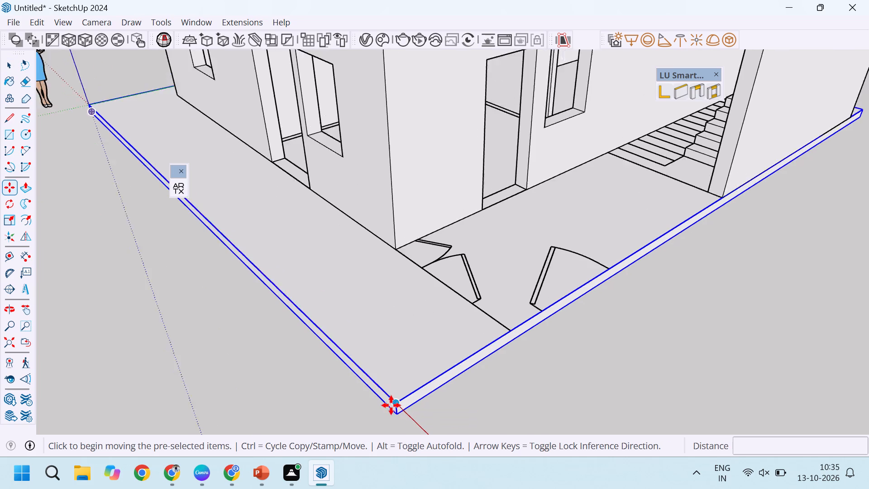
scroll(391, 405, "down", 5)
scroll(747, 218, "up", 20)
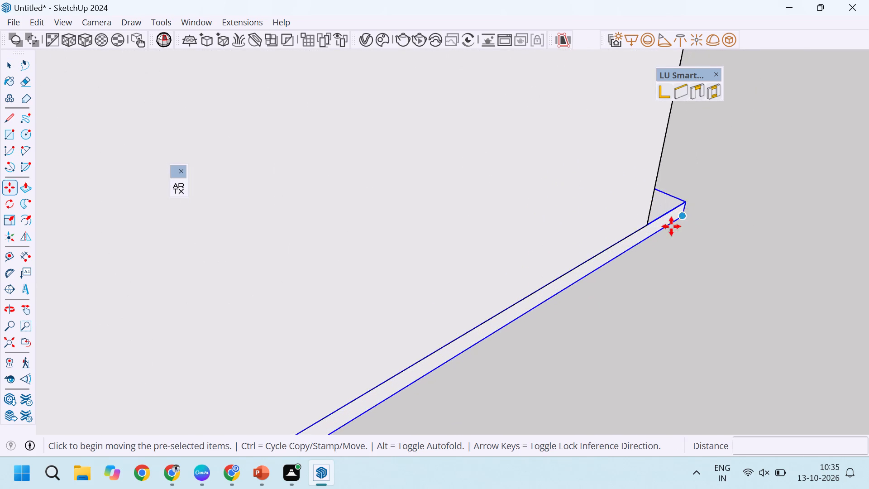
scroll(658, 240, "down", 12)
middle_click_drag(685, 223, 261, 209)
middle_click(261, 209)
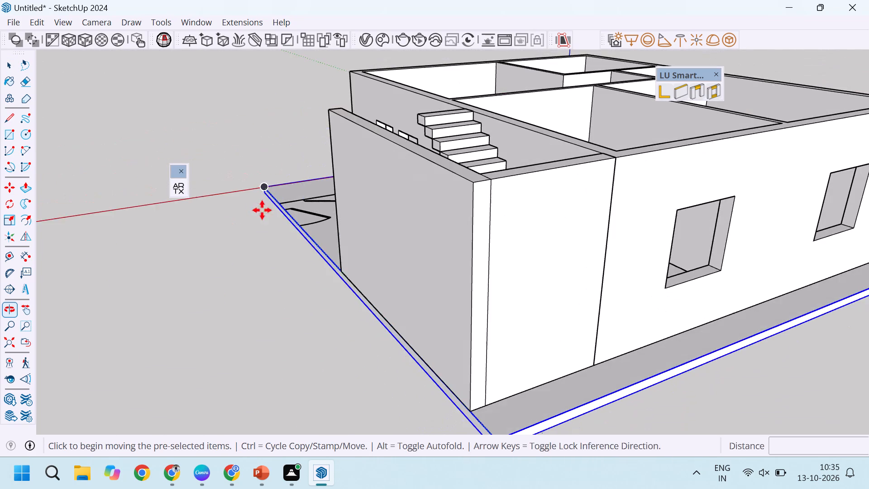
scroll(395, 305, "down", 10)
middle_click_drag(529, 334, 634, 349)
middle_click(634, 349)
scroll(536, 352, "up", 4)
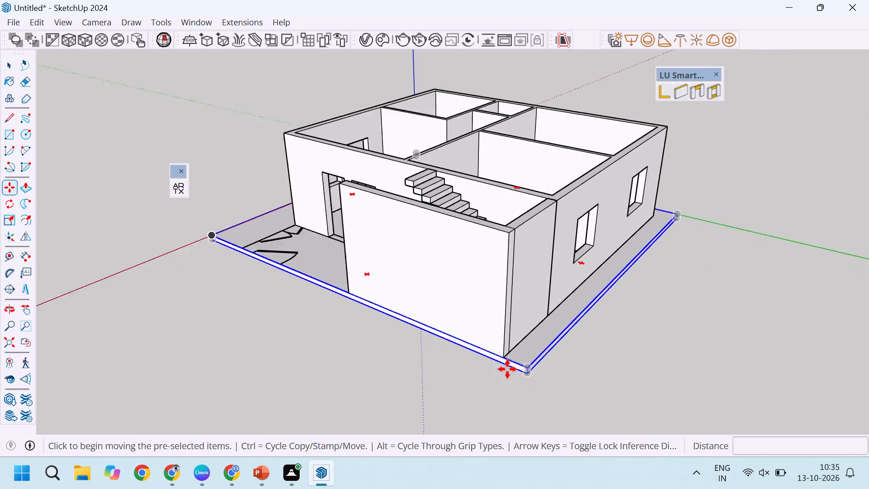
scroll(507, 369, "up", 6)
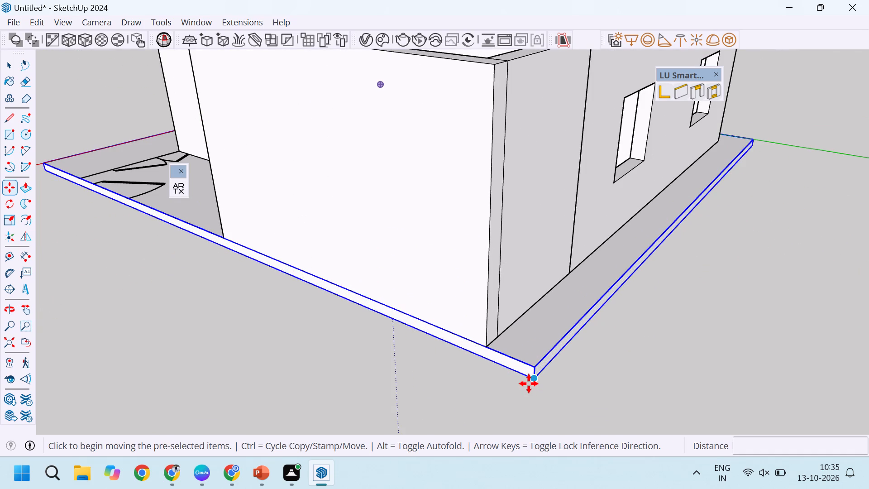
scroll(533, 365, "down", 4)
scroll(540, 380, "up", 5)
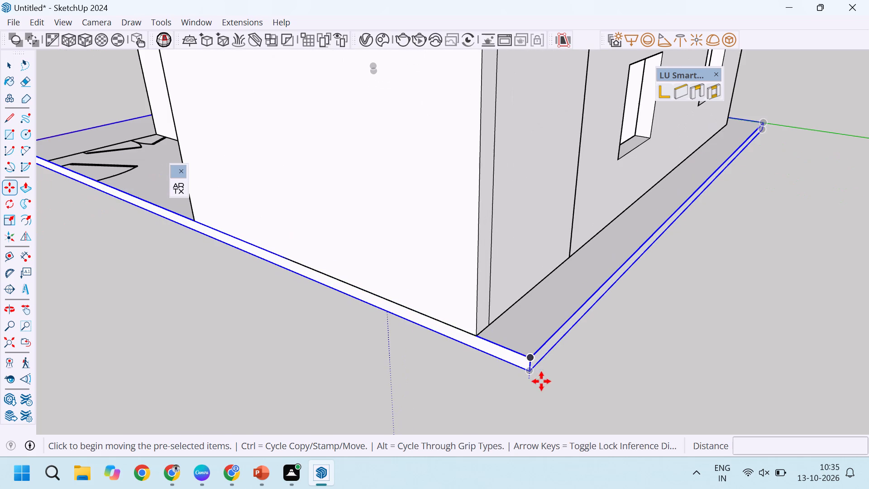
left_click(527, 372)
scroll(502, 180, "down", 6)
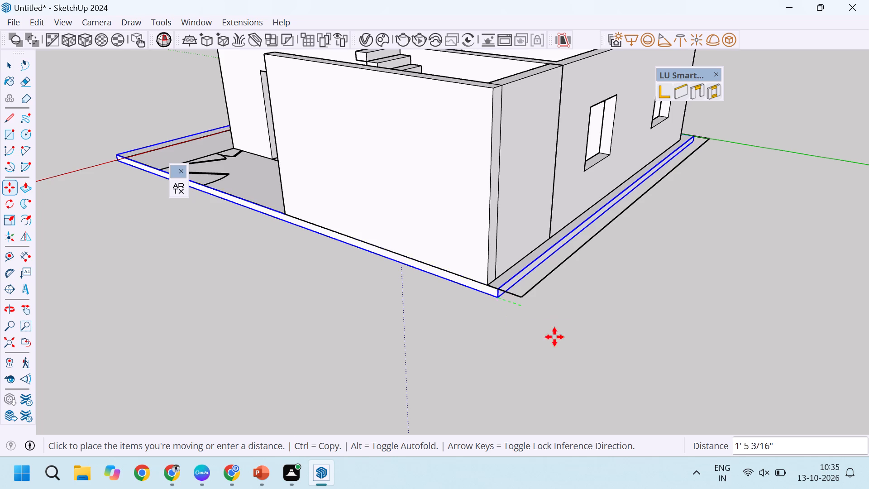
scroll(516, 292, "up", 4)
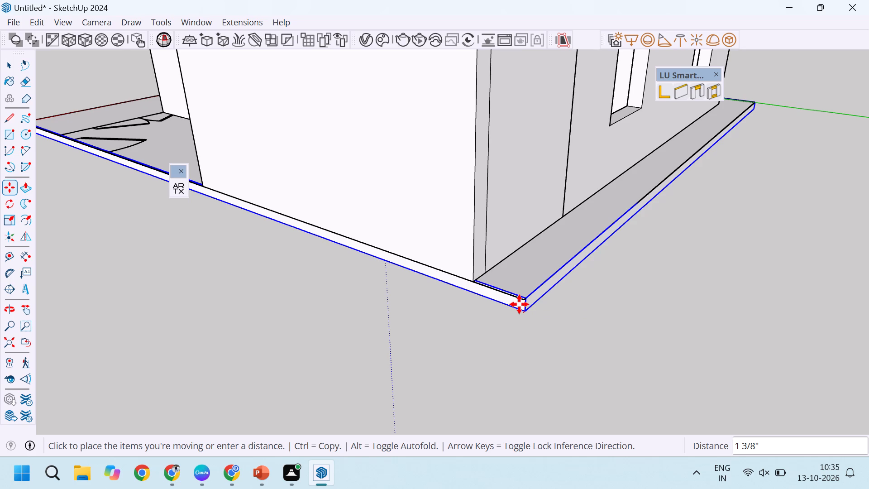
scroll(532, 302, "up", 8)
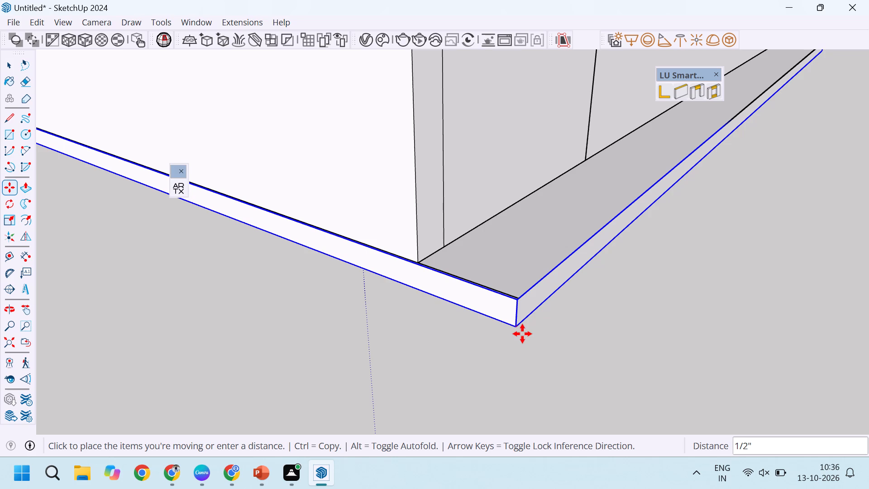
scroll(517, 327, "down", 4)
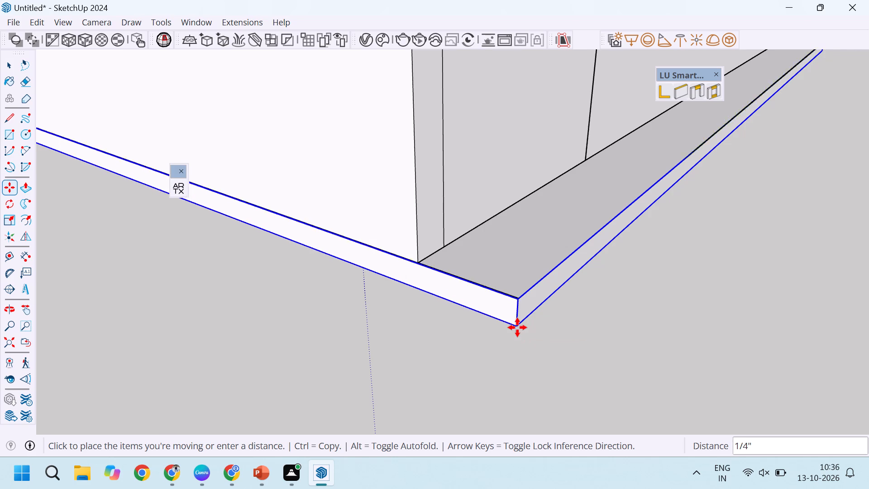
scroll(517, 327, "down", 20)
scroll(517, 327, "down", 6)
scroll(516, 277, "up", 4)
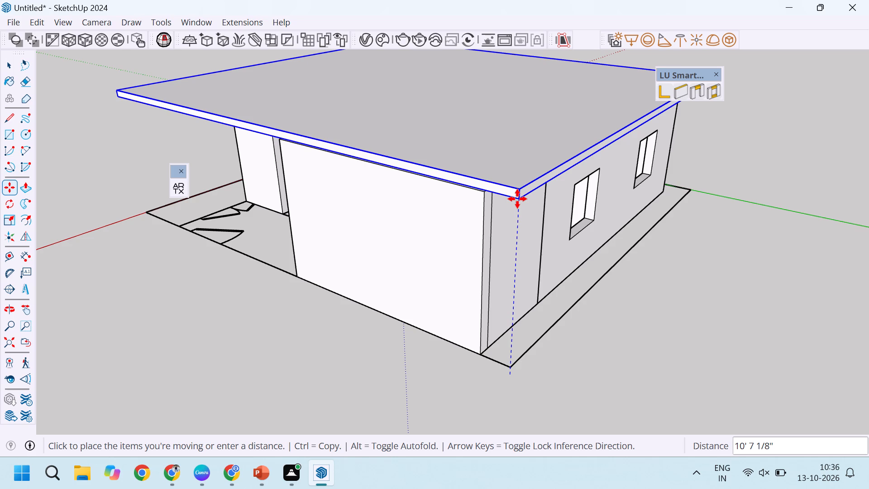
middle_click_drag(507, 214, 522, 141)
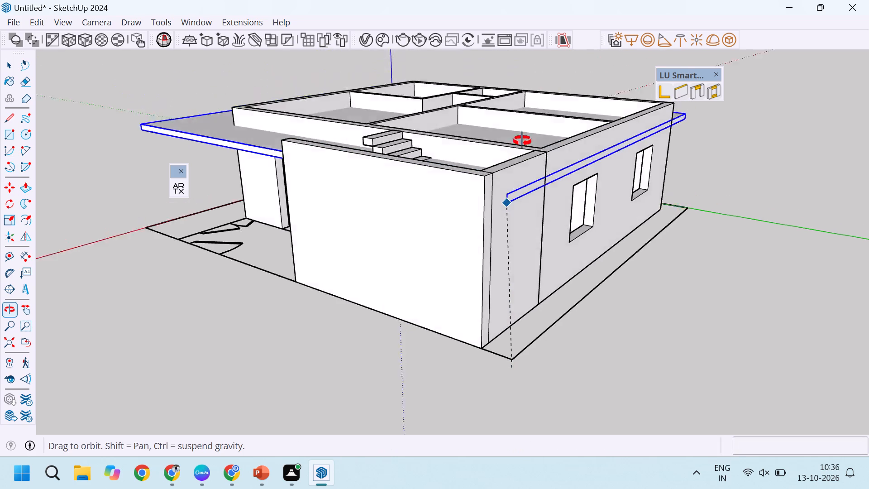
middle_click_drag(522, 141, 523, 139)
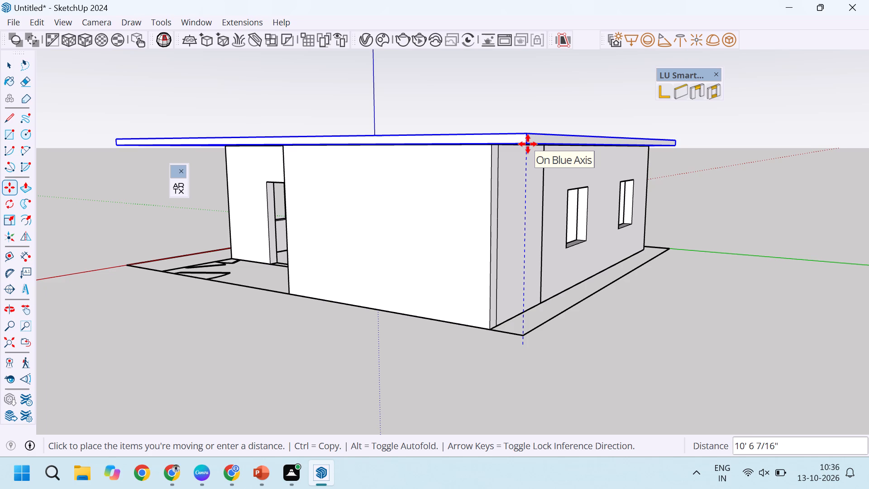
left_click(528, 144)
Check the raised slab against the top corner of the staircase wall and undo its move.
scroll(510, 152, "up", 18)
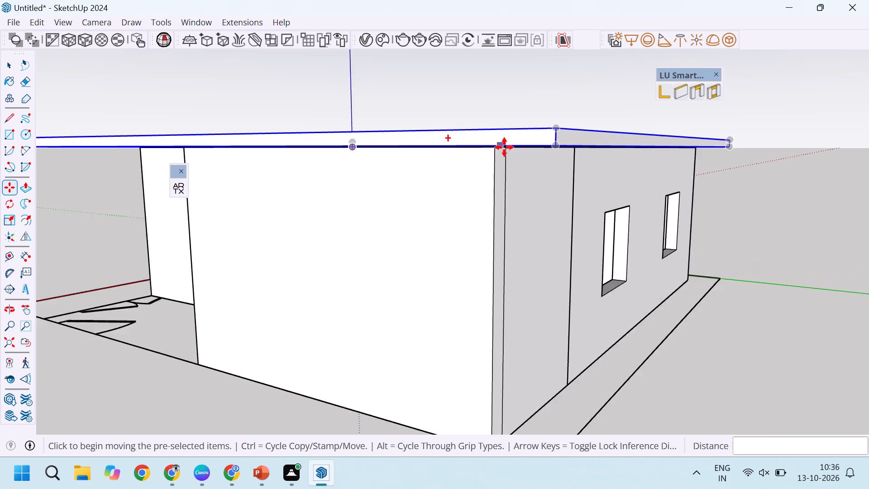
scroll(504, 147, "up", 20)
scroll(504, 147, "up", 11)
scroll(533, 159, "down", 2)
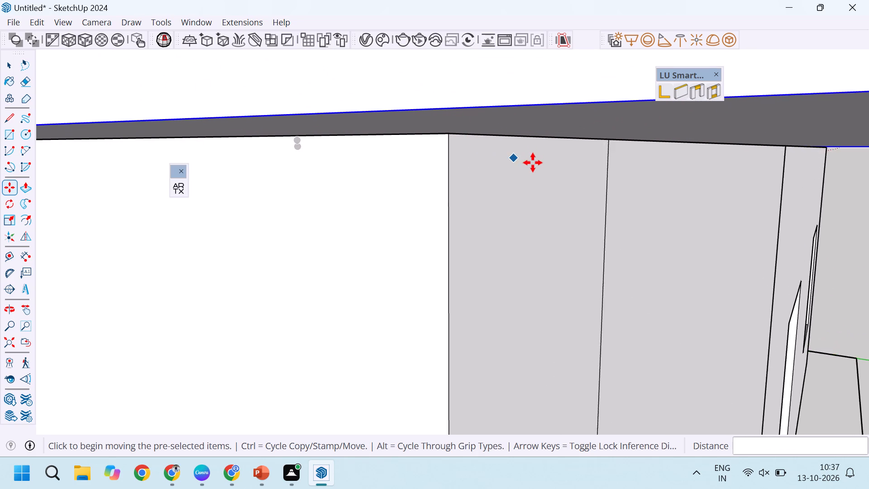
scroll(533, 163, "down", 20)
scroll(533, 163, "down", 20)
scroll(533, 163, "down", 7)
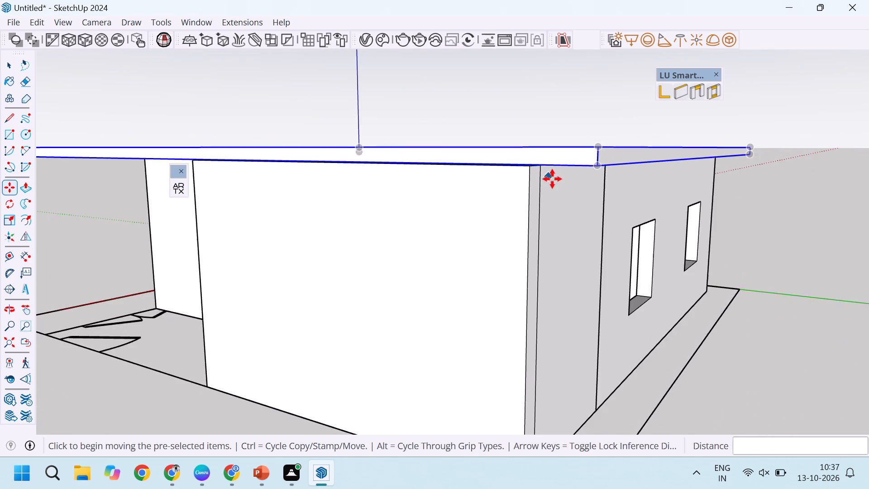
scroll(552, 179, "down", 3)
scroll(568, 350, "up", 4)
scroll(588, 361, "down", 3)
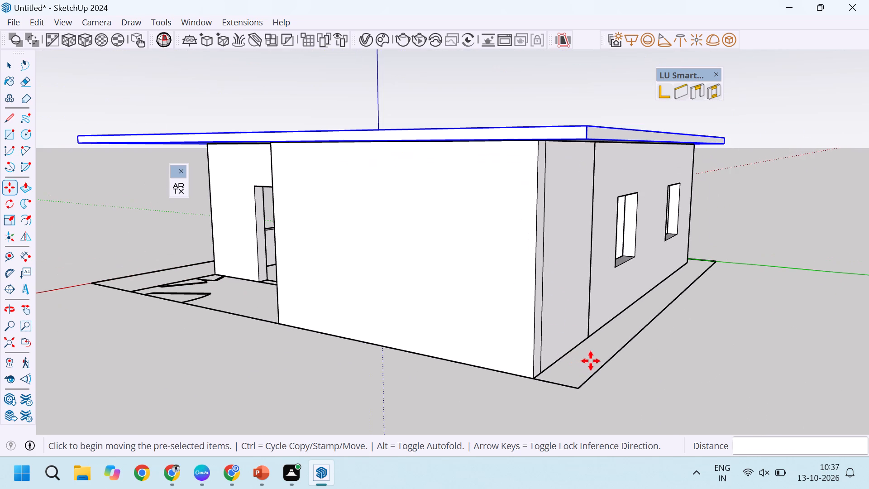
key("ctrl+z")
Copy the floor base group 10' 6" straight up along the blue axis onto the wall tops as a roof slab.
scroll(568, 387, "up", 10)
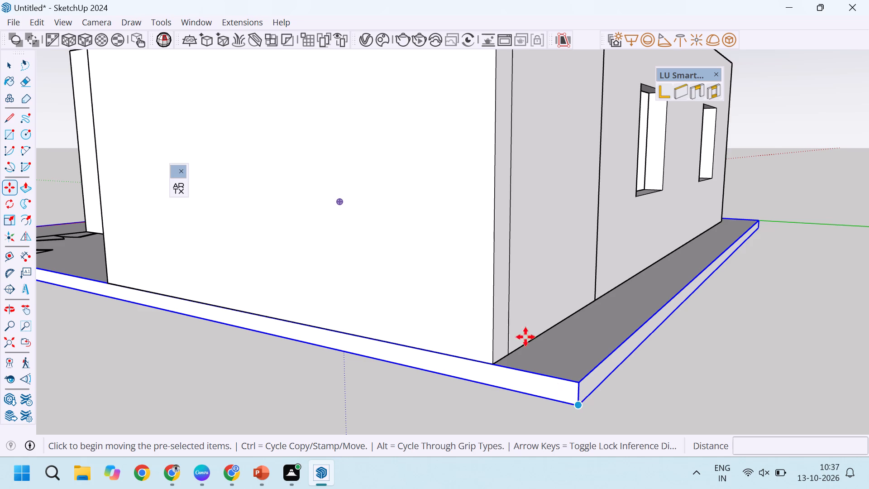
scroll(531, 315, "down", 6)
scroll(546, 367, "down", 5)
key("space")
scroll(560, 373, "down", 6)
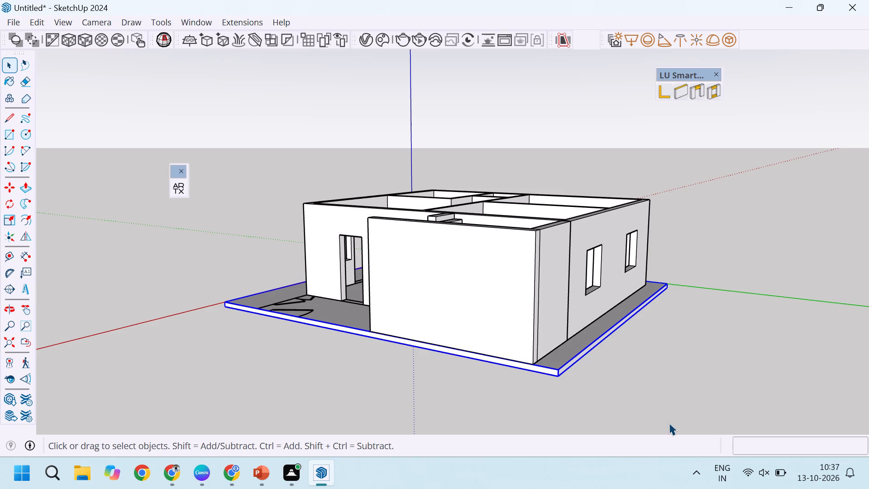
scroll(629, 308, "down", 2)
scroll(548, 353, "up", 2)
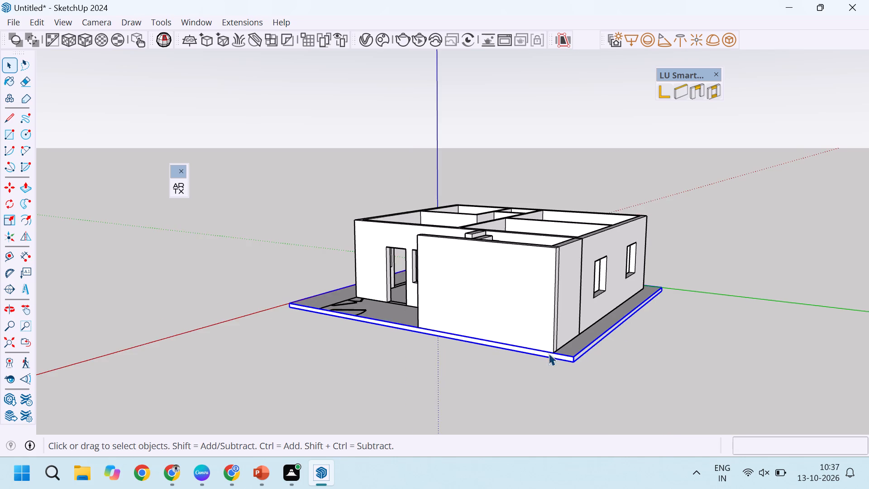
scroll(549, 353, "up", 8)
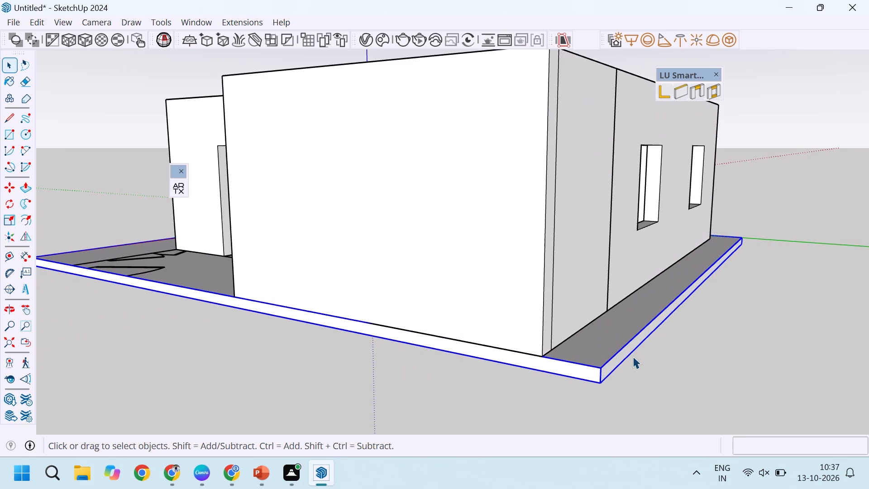
scroll(556, 335, "down", 4)
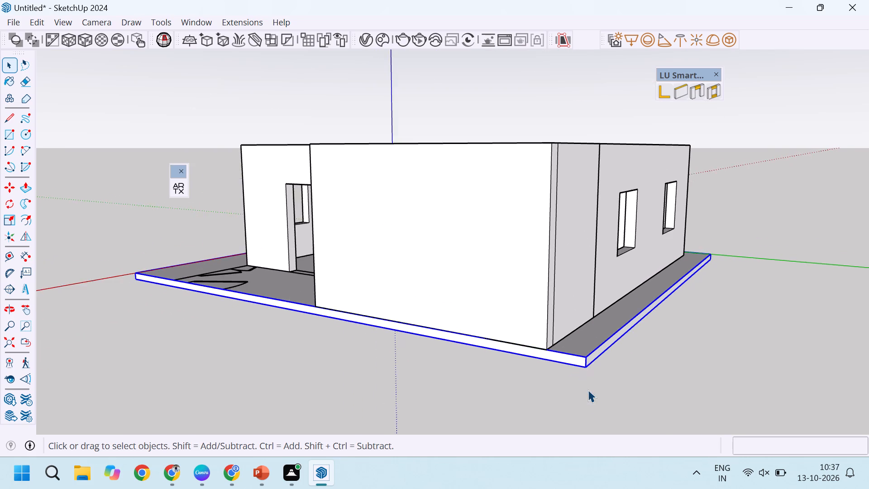
scroll(593, 401, "up", 5)
scroll(597, 404, "down", 4)
scroll(571, 360, "up", 9)
key("m")
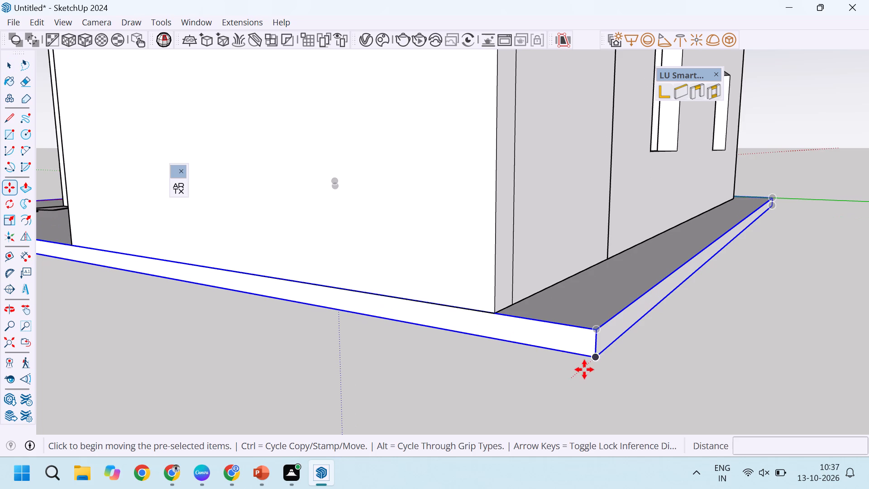
scroll(584, 366, "up", 4)
left_click(602, 357)
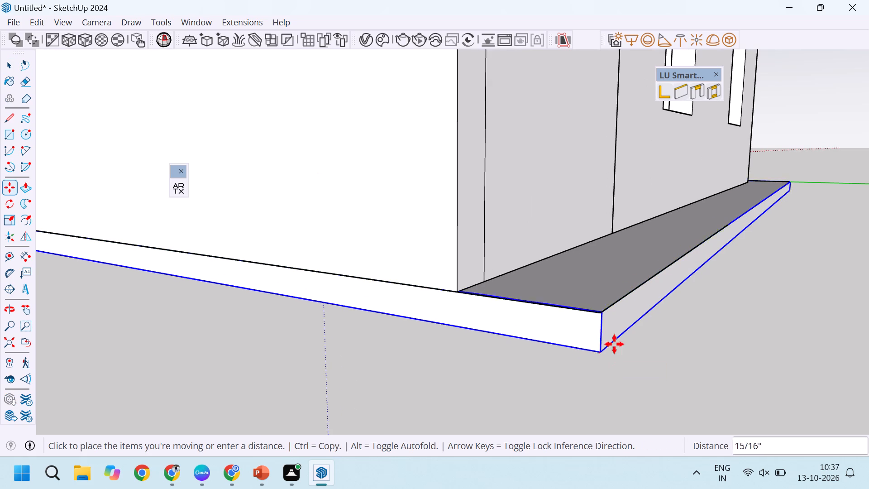
scroll(590, 262, "down", 14)
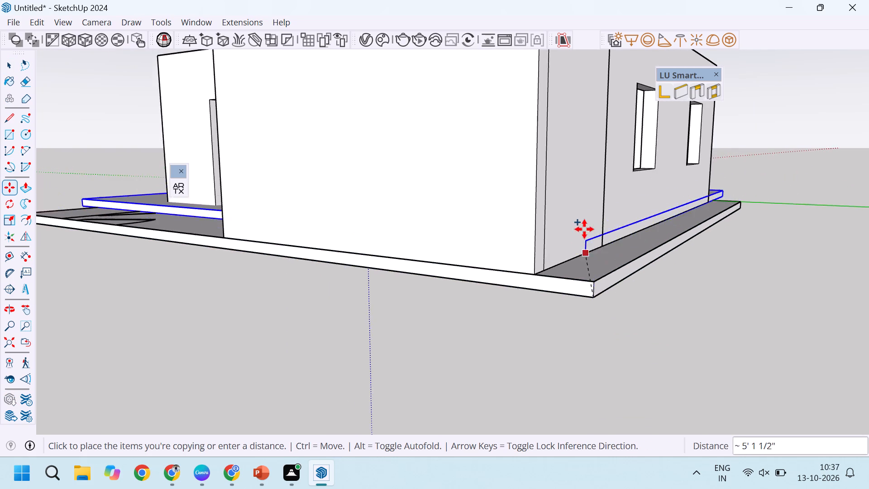
scroll(584, 229, "down", 9)
scroll(550, 131, "up", 12)
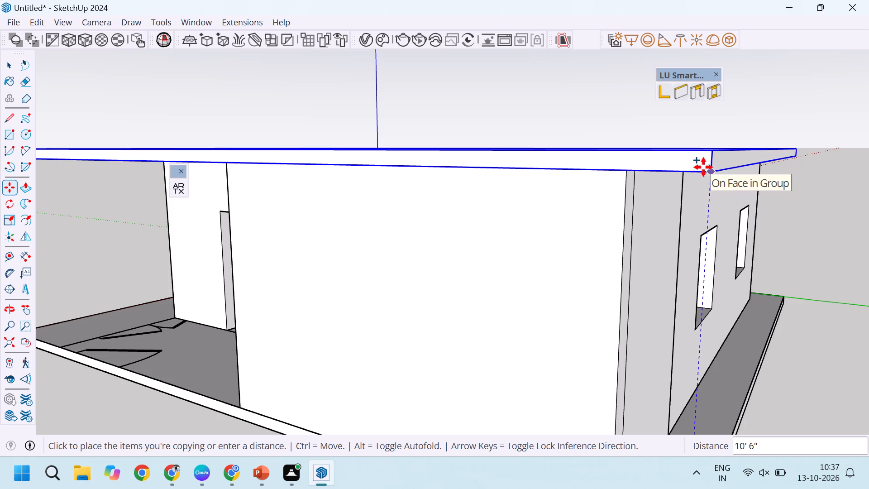
left_click(703, 167)
Deselect the roof slab and examine its overhang and fit on the walls from the staircase side and the front.
scroll(666, 160, "down", 4)
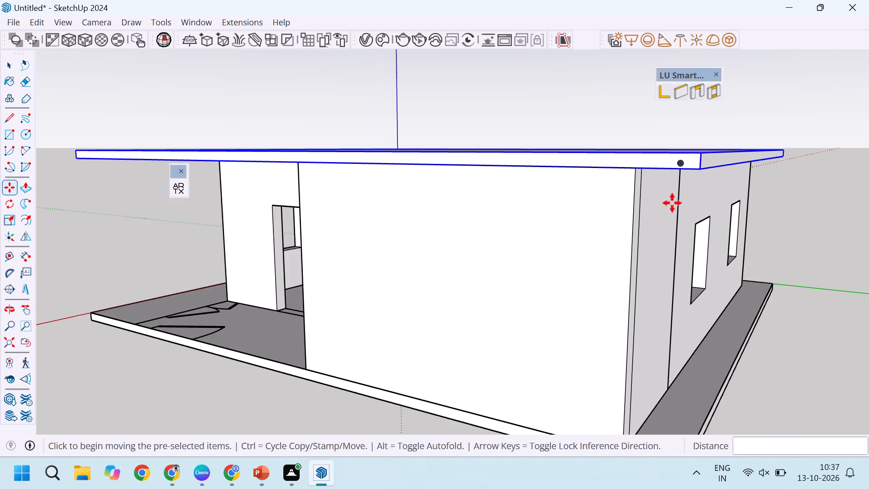
middle_click_drag(671, 203, 763, 146)
middle_click(763, 146)
scroll(775, 190, "down", 3)
key("space")
left_click(789, 219)
scroll(462, 254, "down", 1)
middle_click_drag(479, 267, 655, 331)
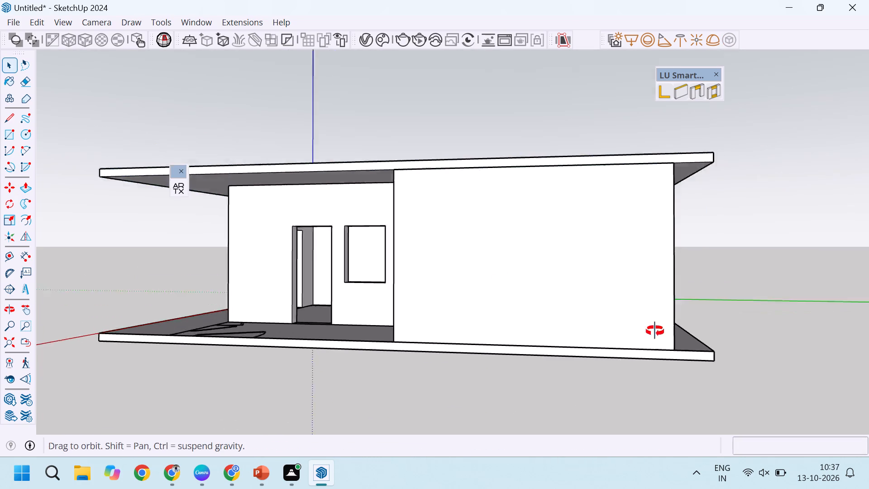
middle_click_drag(655, 331, 770, 332)
scroll(771, 330, "down", 5)
middle_click_drag(435, 335, 505, 274)
middle_click_drag(505, 274, 425, 354)
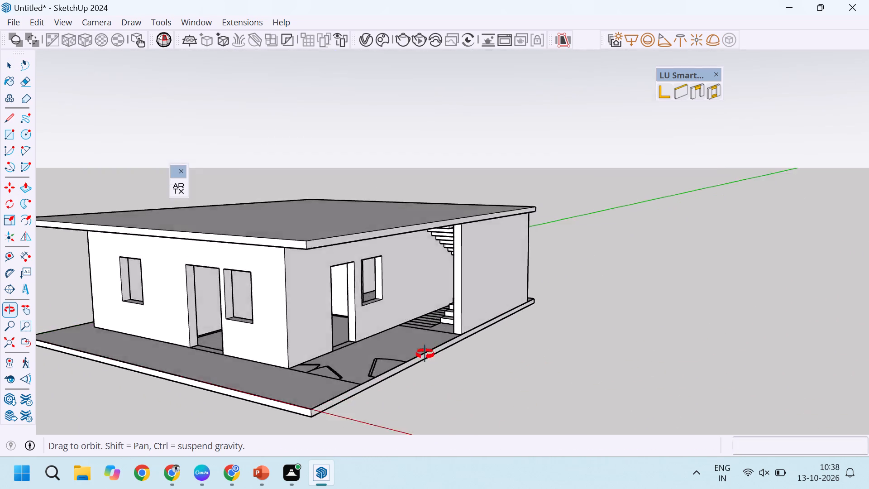
middle_click_drag(425, 354, 491, 291)
middle_click(529, 259)
middle_click(531, 258)
middle_click_drag(531, 258, 537, 255)
middle_click_drag(539, 253, 525, 261)
middle_click_drag(519, 269, 511, 278)
middle_click_drag(506, 283, 495, 291)
middle_click_drag(490, 295, 477, 311)
scroll(372, 307, "down", 6)
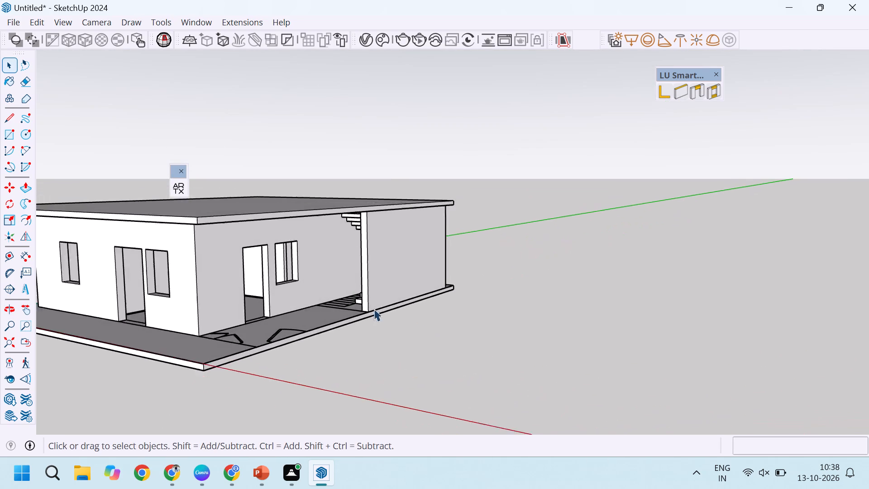
Turn on the display of back edges and view the staircase through the roof slab from above.
middle_click_drag(410, 220, 328, 370)
scroll(395, 145, "up", 10)
key("k")
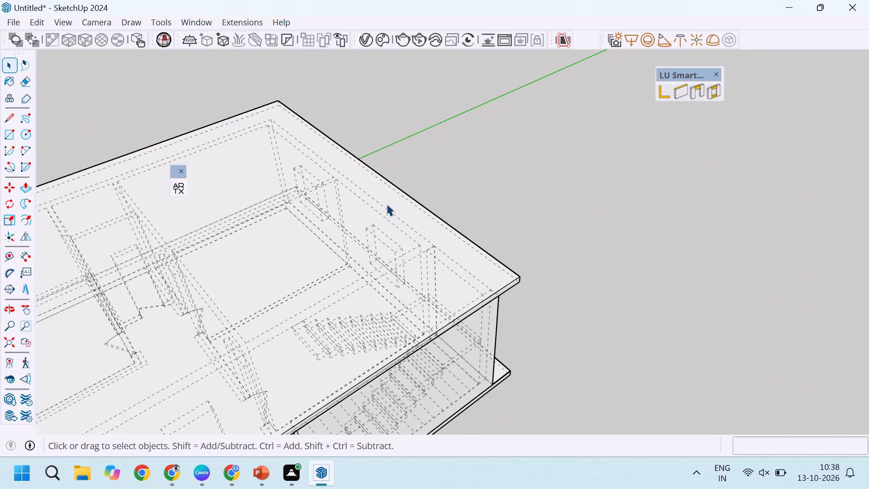
middle_click_drag(445, 276, 397, 362)
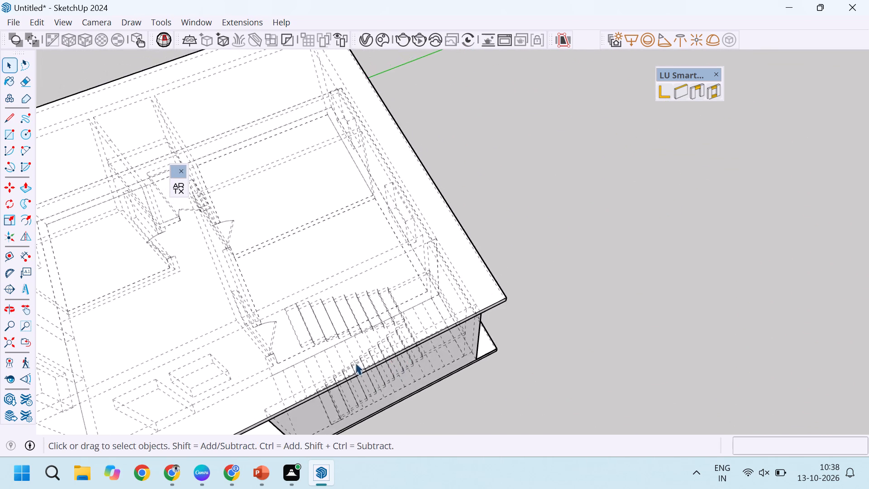
Examine the staircase beneath the roof slab from above and from the front using the visible back edges.
scroll(347, 347, "down", 5)
middle_click_drag(514, 305, 418, 364)
scroll(264, 280, "up", 10)
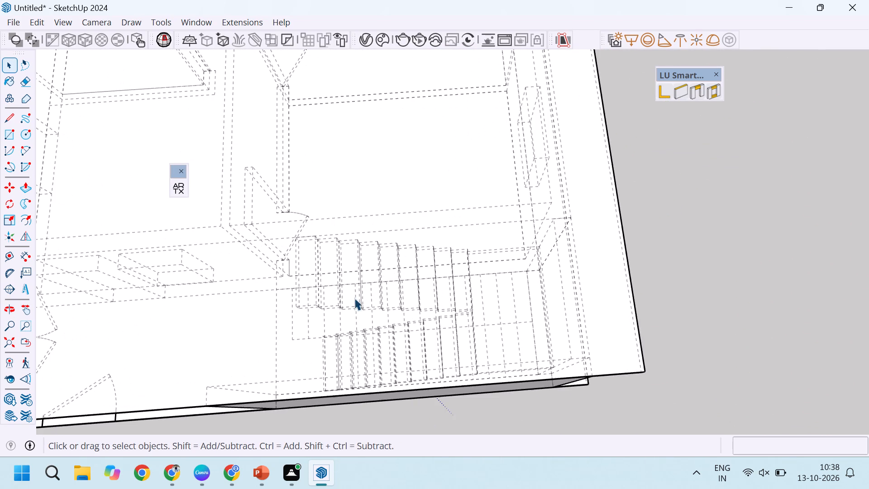
double_click(527, 292)
scroll(480, 279, "down", 3)
scroll(360, 272, "up", 2)
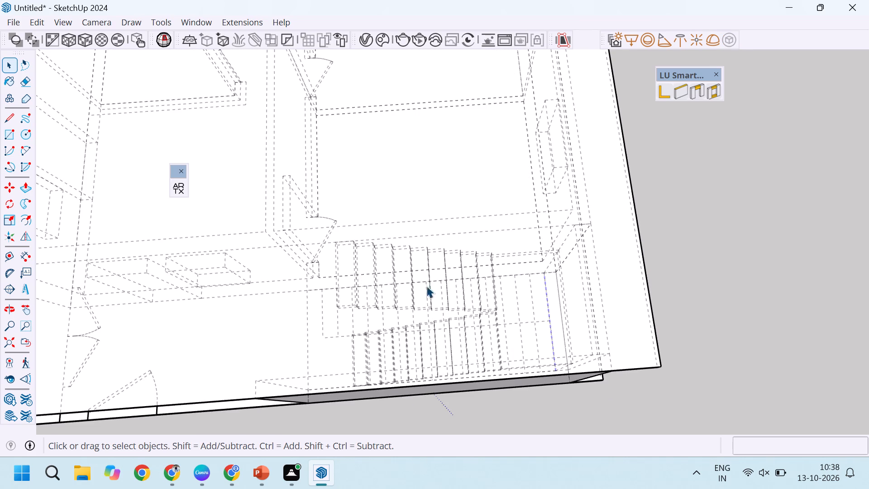
middle_click_drag(494, 321, 613, 264)
scroll(587, 262, "down", 4)
middle_click_drag(508, 328, 510, 315)
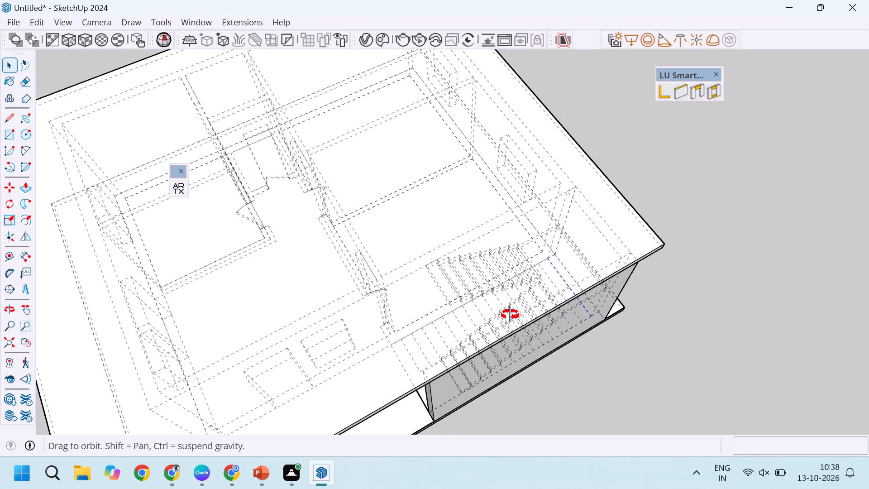
middle_click_drag(510, 315, 538, 224)
middle_click(538, 224)
scroll(533, 216, "down", 5)
middle_click_drag(460, 348, 525, 273)
scroll(455, 315, "up", 8)
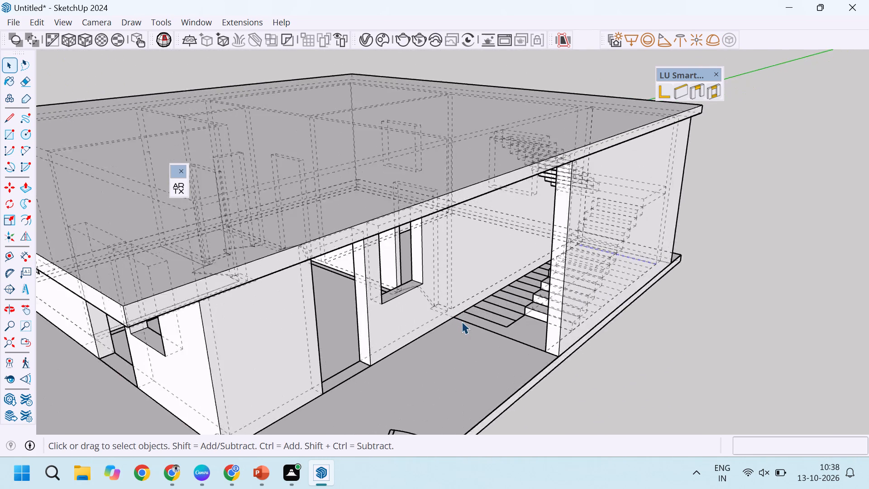
scroll(462, 321, "up", 1)
scroll(462, 328, "down", 3)
scroll(462, 329, "up", 3)
scroll(531, 346, "up", 2)
scroll(549, 354, "down", 2)
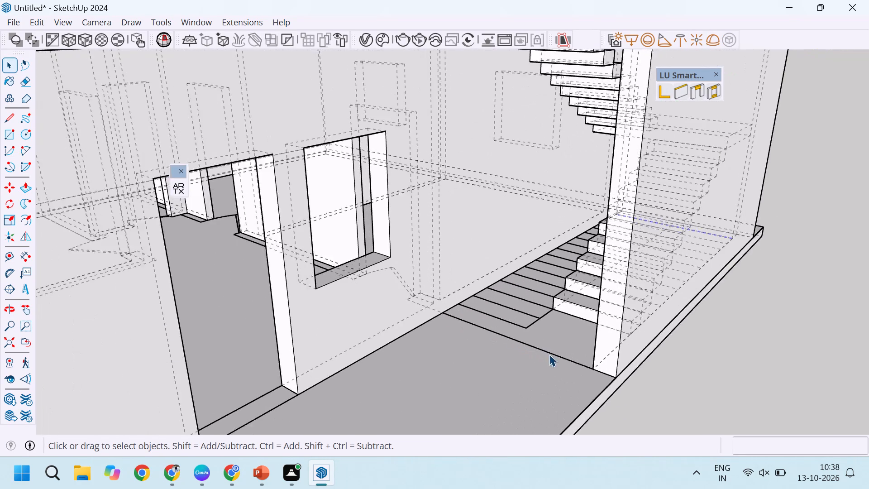
scroll(549, 354, "down", 7)
scroll(540, 337, "up", 9)
Select the floor base and compare the staircase's footprint with the roof slab above it from the front and top.
left_click(532, 354)
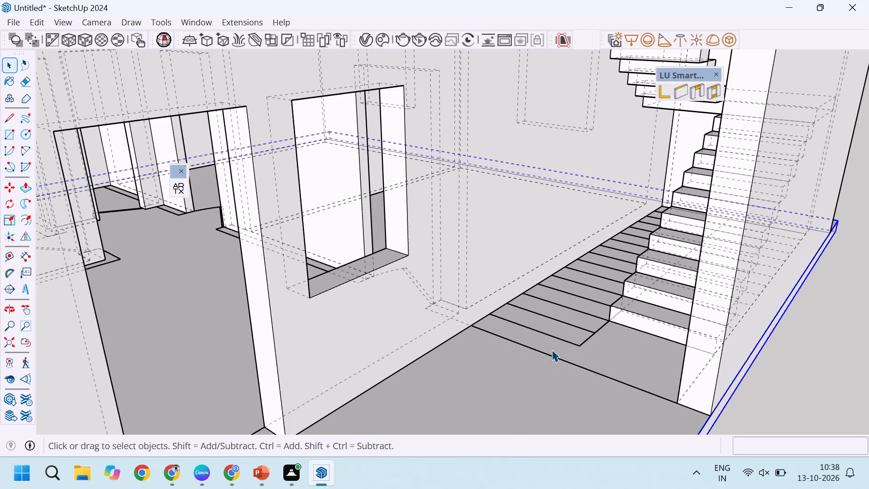
left_click(553, 350)
scroll(496, 332, "down", 4)
scroll(556, 348, "up", 4)
left_click(565, 356)
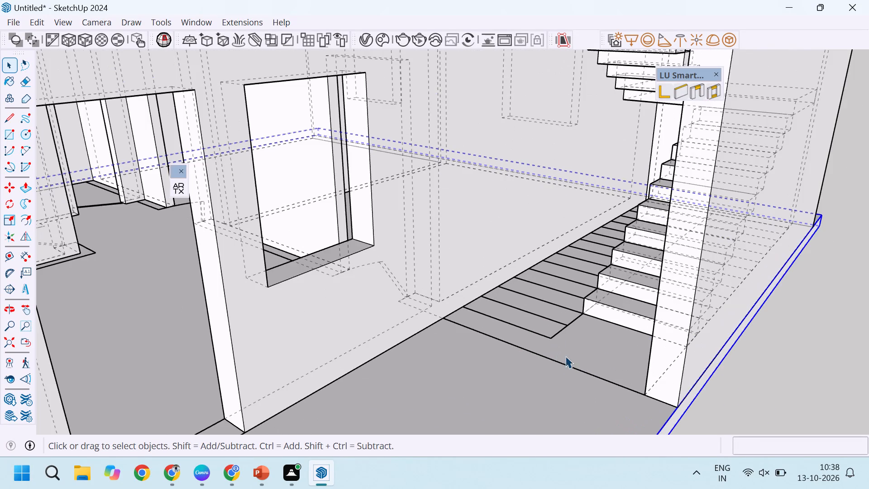
scroll(549, 364, "down", 5)
scroll(594, 377, "down", 2)
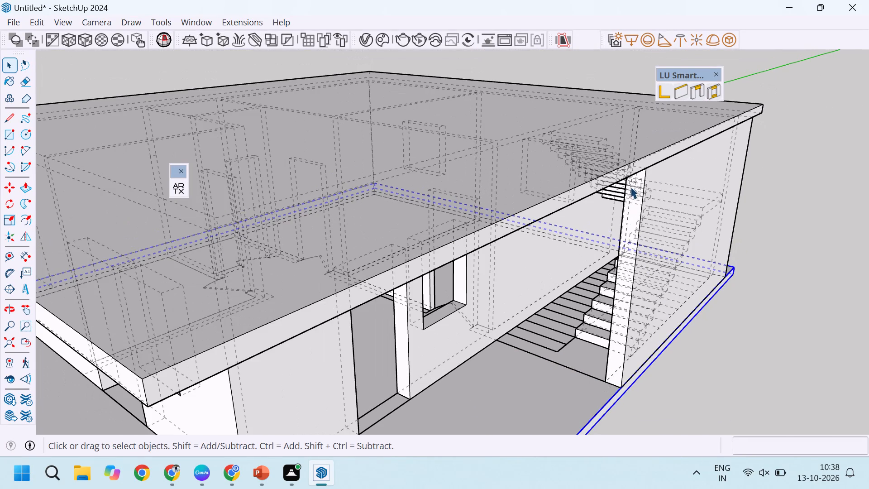
scroll(631, 179, "up", 11)
scroll(620, 173, "down", 2)
scroll(611, 232, "down", 6)
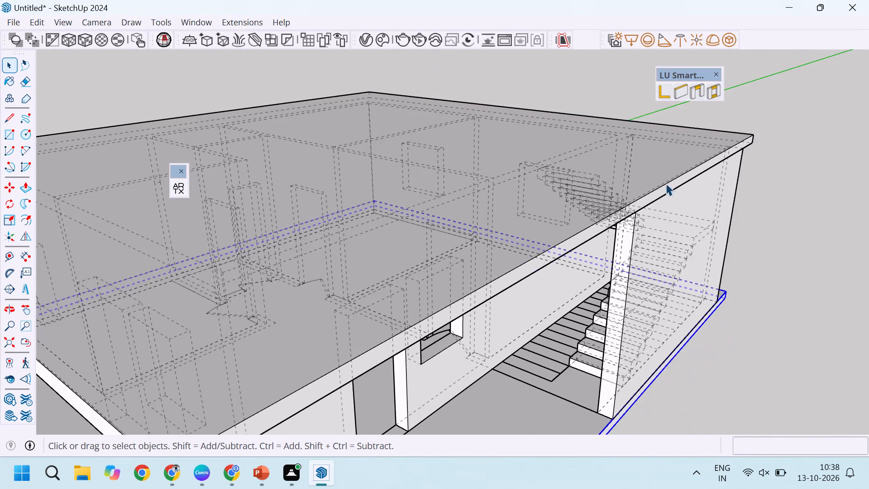
middle_click_drag(665, 182, 409, 388)
middle_click_drag(668, 337, 522, 349)
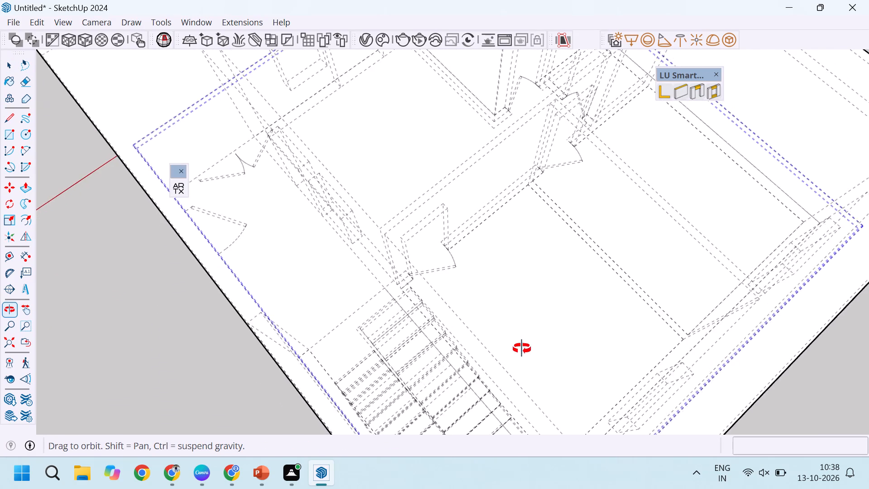
middle_click_drag(522, 349, 586, 307)
scroll(368, 340, "up", 2)
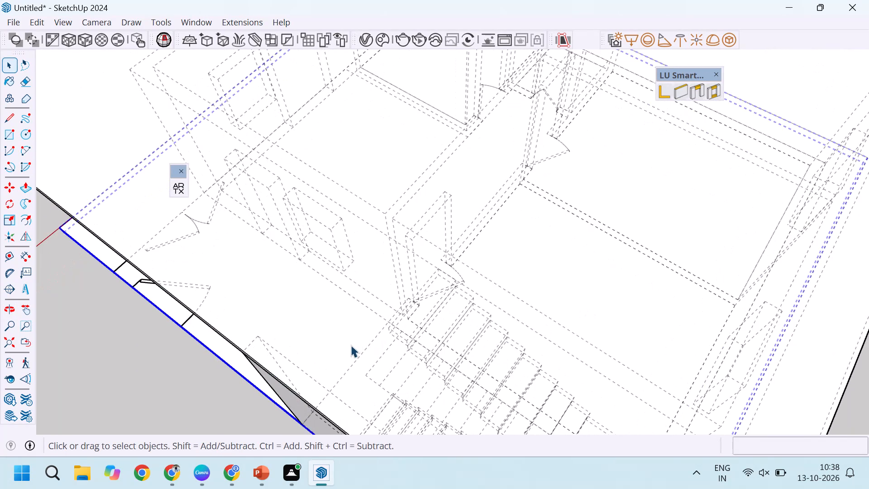
scroll(351, 345, "down", 3)
Turn off the display of back edges and return to the staircase side of the building.
key("r")
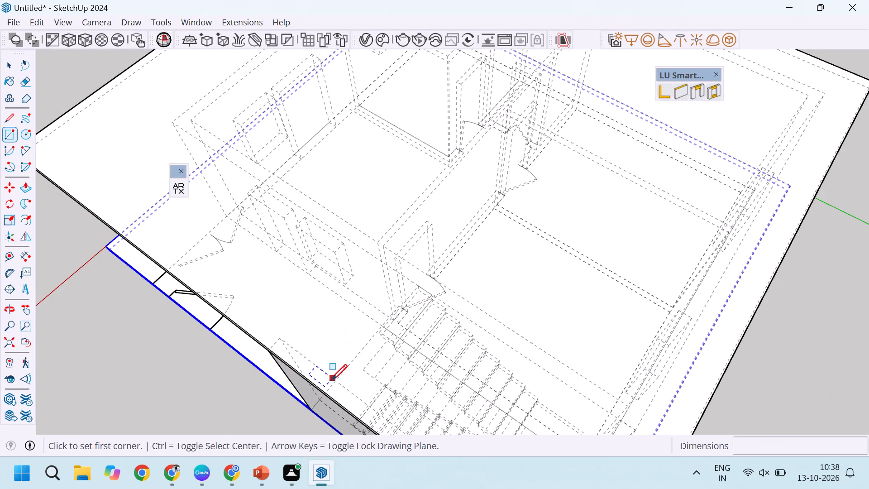
key("k")
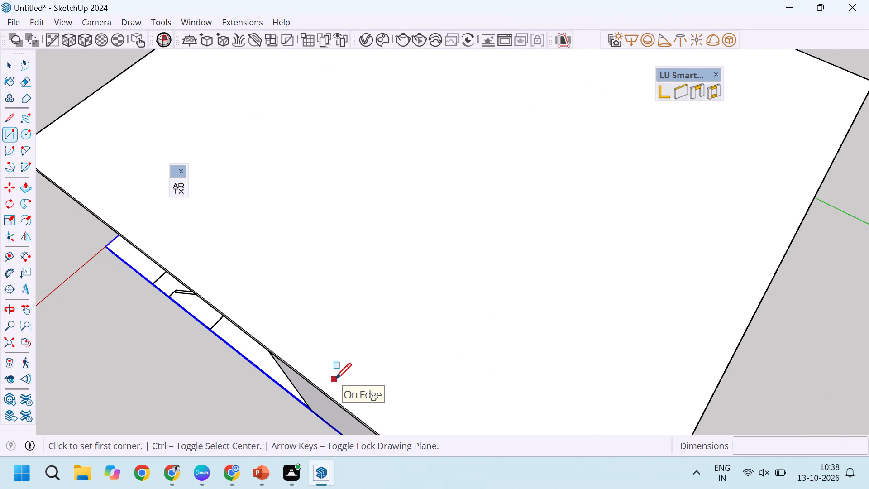
middle_click_drag(335, 379, 522, 242)
scroll(531, 232, "down", 12)
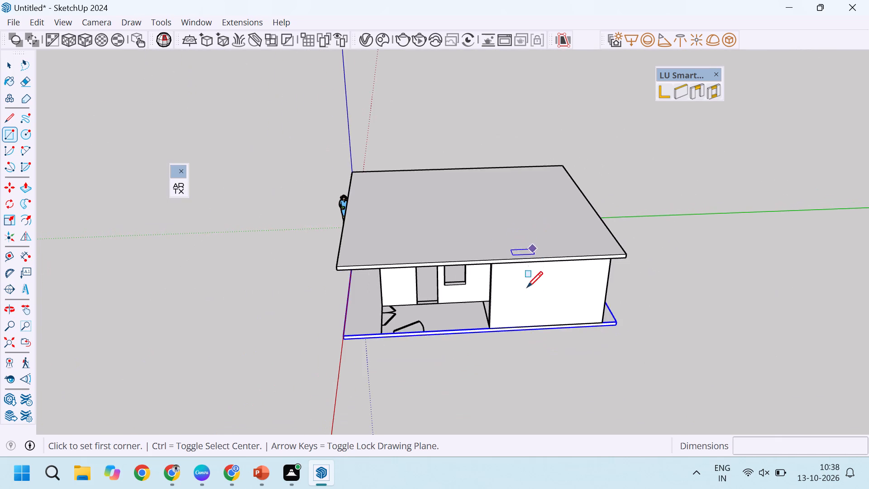
scroll(522, 304, "up", 18)
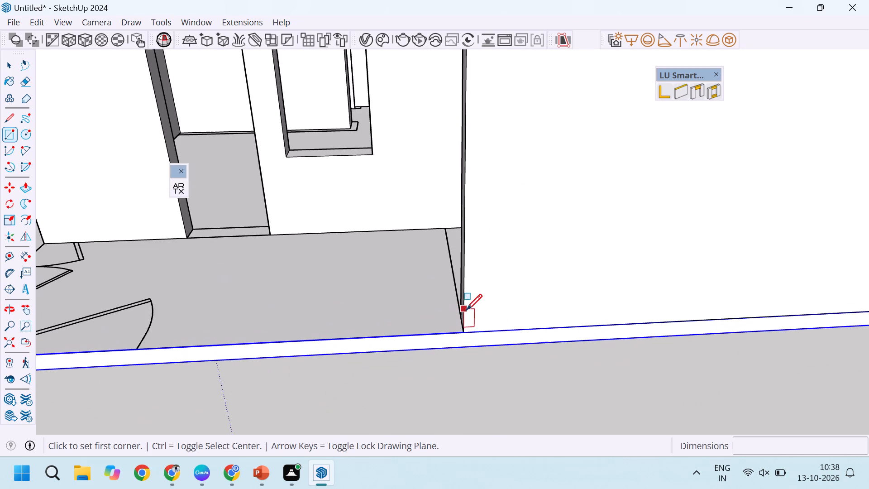
scroll(464, 310, "down", 8)
key("space")
scroll(511, 352, "down", 4)
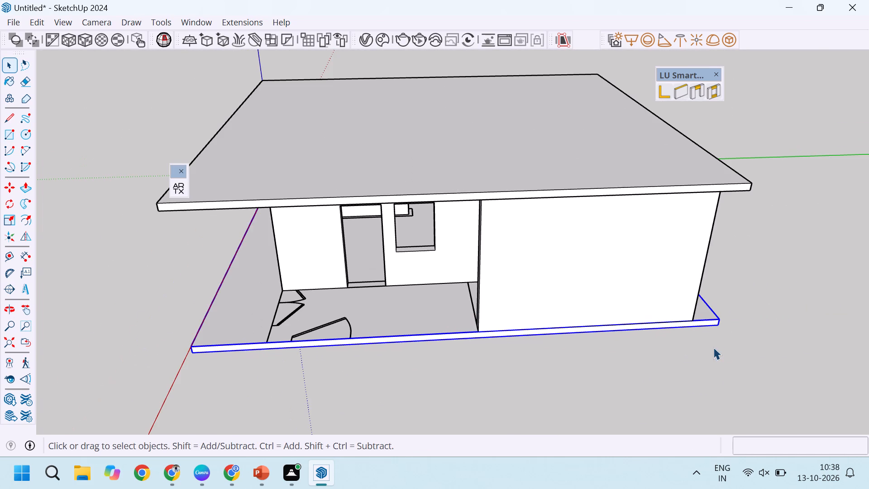
Copy the floor plan linework from the base corner 10' 6" up to the matching top corner of the roof slab.
left_click(721, 347)
scroll(392, 312, "up", 4)
left_click(292, 333)
scroll(317, 340, "down", 5)
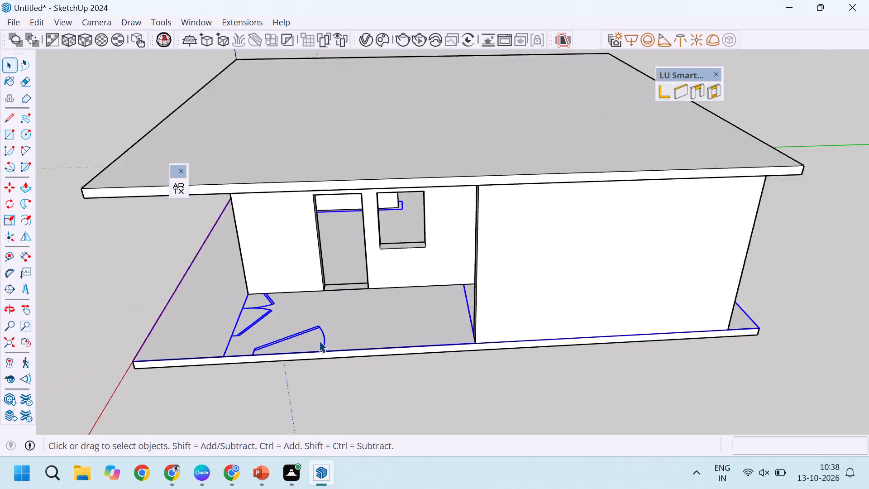
scroll(717, 333, "up", 7)
key("m")
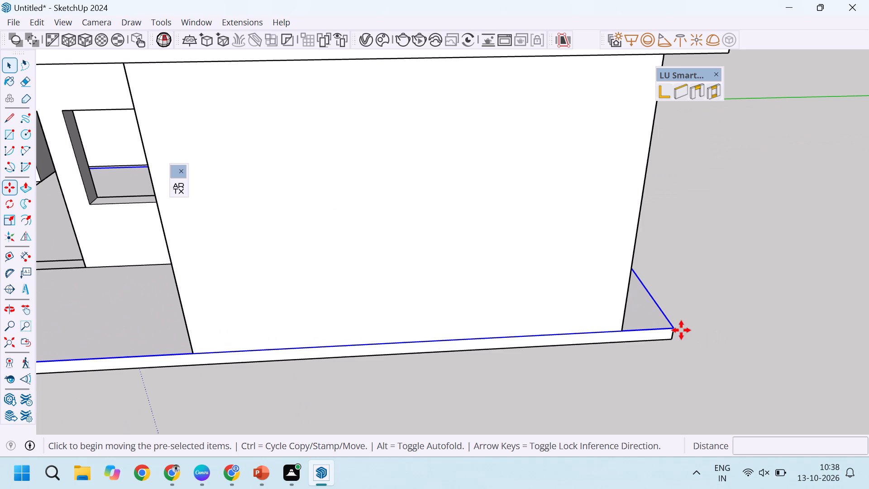
left_click(673, 327)
scroll(669, 329, "down", 8)
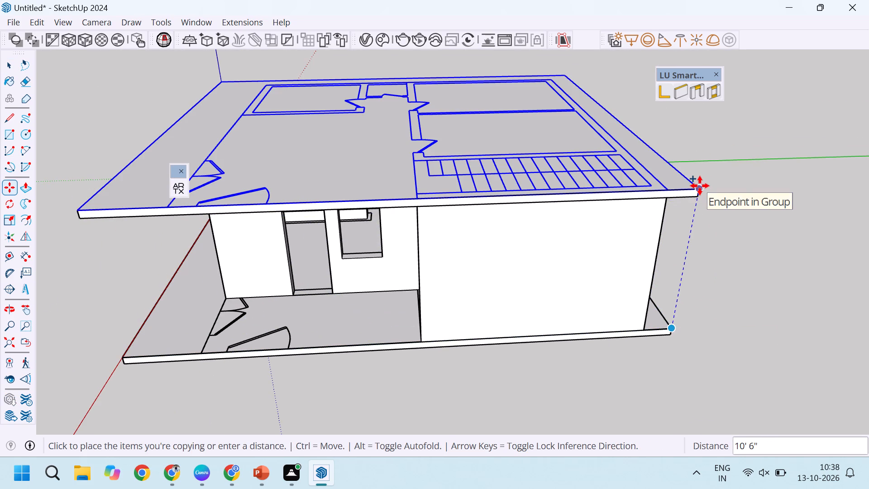
left_click(700, 186)
scroll(710, 164, "up", 9)
middle_click_drag(658, 172, 655, 177)
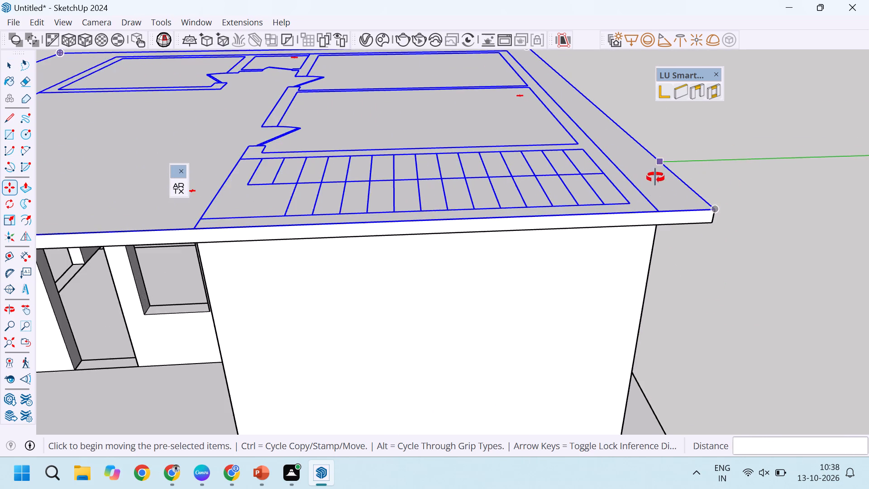
middle_click_drag(655, 177, 604, 276)
scroll(605, 276, "down", 12)
key("space")
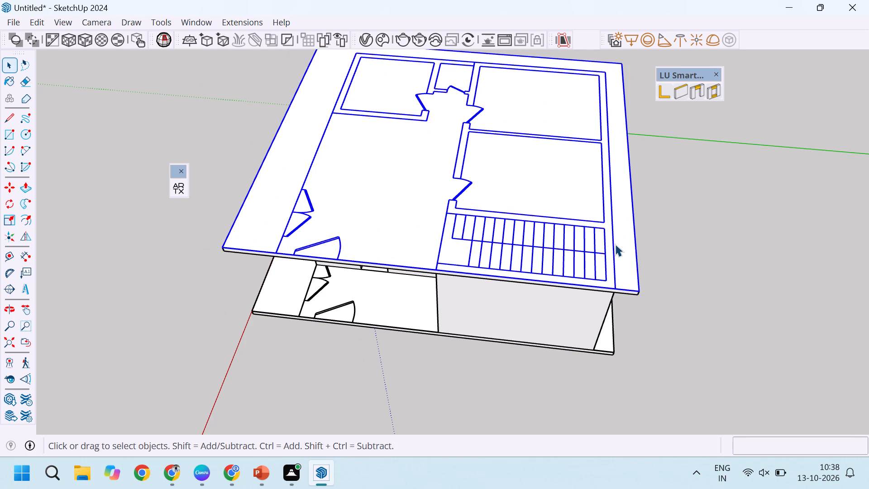
Inside the roof slab group, draw a 6' by 14' 9" rectangle over the staircase outline in the copied plan.
scroll(608, 248, "down", 5)
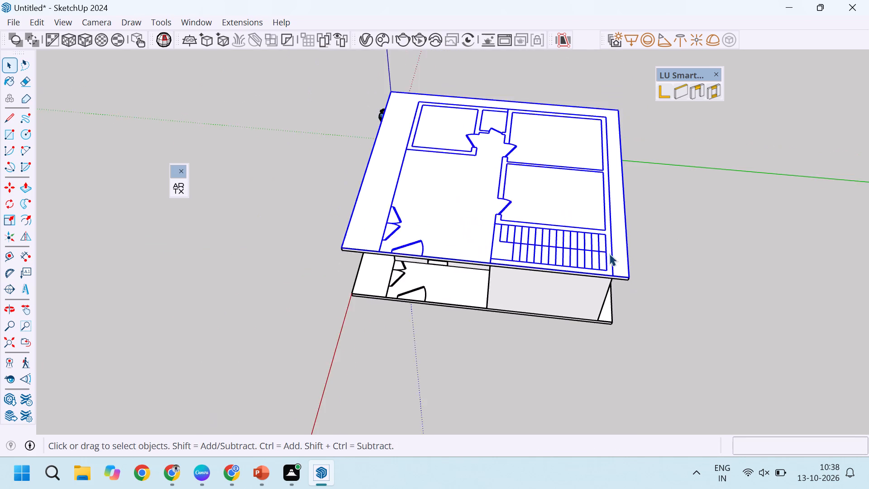
scroll(563, 251, "up", 6)
double_click(387, 207)
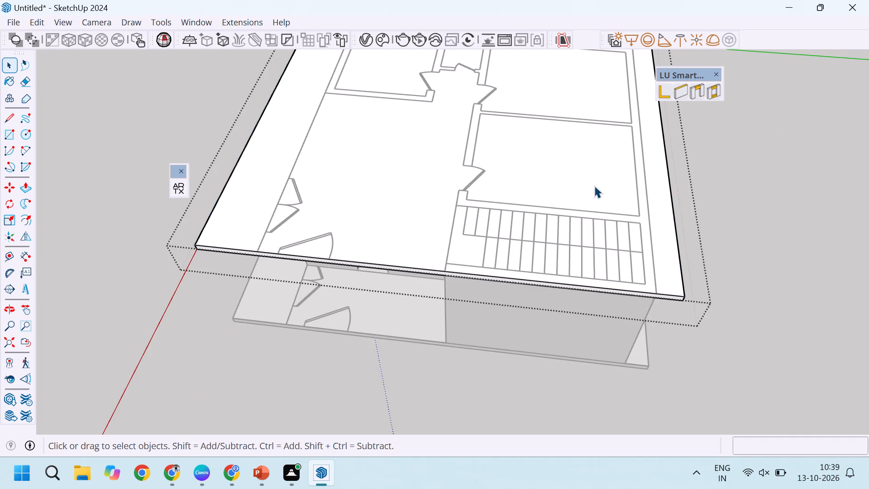
key("r")
scroll(468, 207, "up", 4)
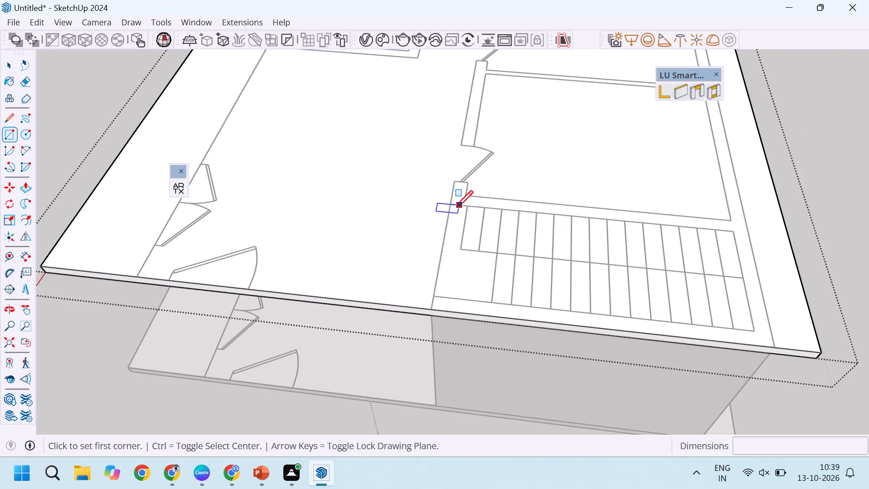
left_click(454, 204)
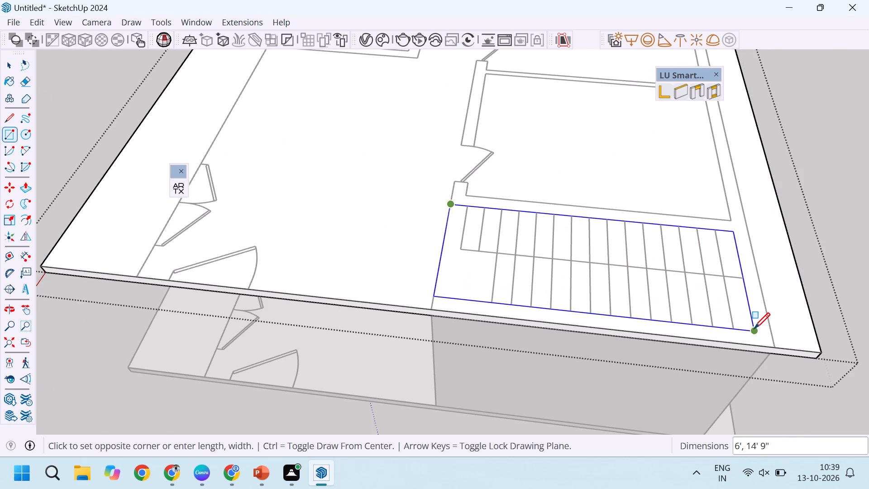
left_click(754, 328)
scroll(654, 249, "down", 10)
scroll(654, 263, "up", 5)
Push the staircase rectangle 6" down through the roof slab to cut the stair opening, and leave the group.
key("p")
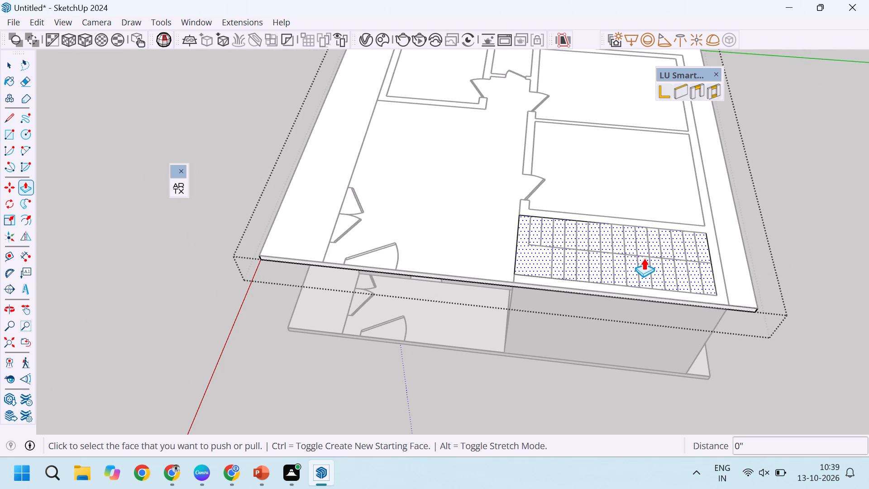
left_click(643, 258)
middle_click_drag(509, 280, 641, 227)
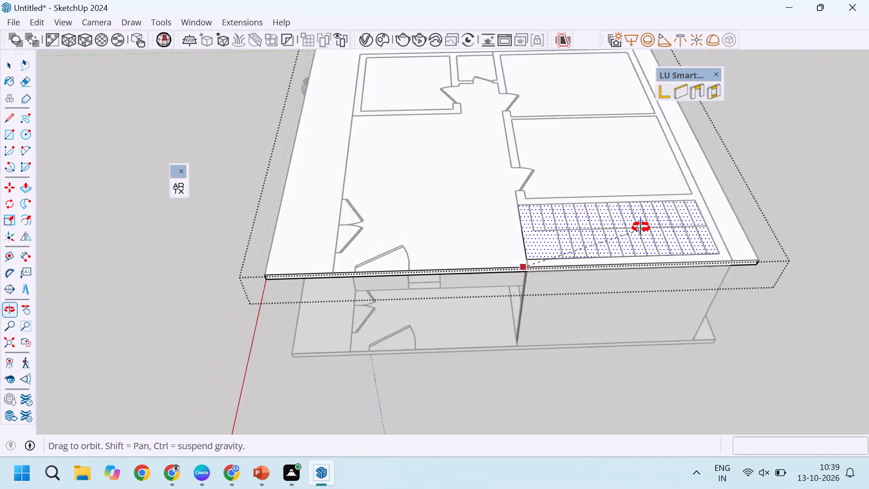
middle_click_drag(641, 227, 645, 225)
scroll(568, 242, "up", 12)
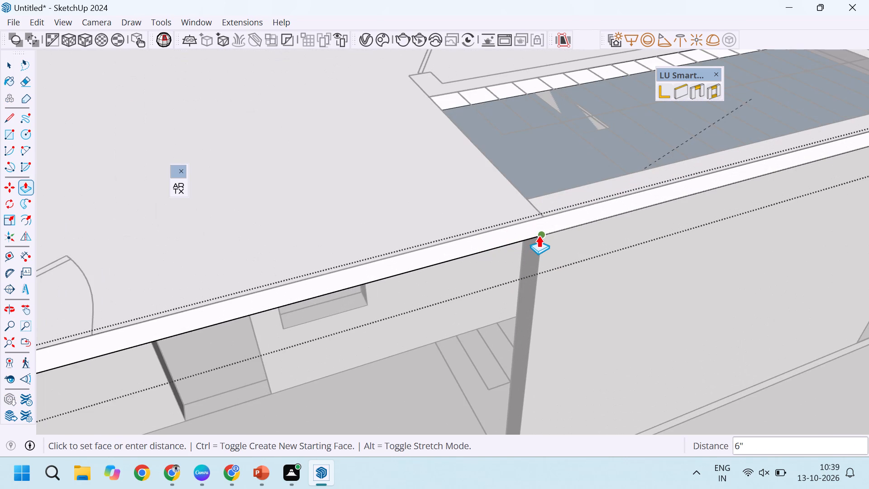
left_click(539, 235)
scroll(539, 186, "down", 17)
key("space")
left_click(729, 154)
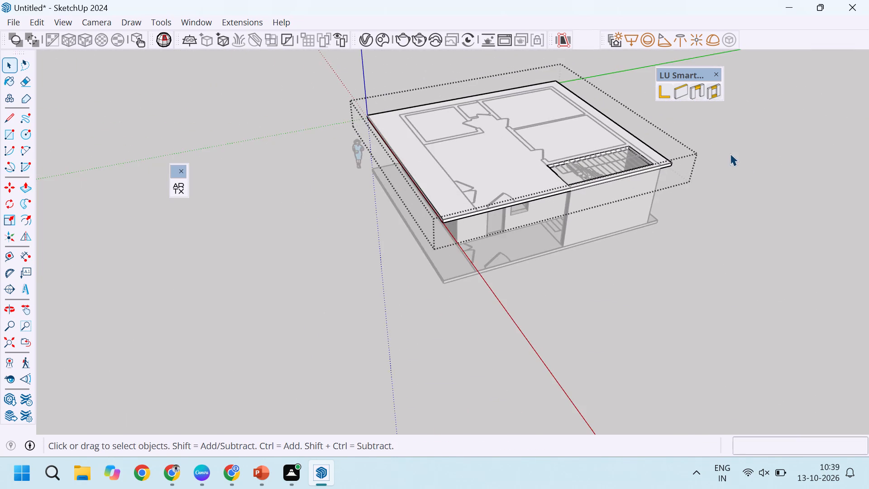
left_click(797, 181)
Delete the copied floor plan linework from the top of the roof slab.
scroll(615, 158, "up", 10)
middle_click_drag(612, 183, 586, 214)
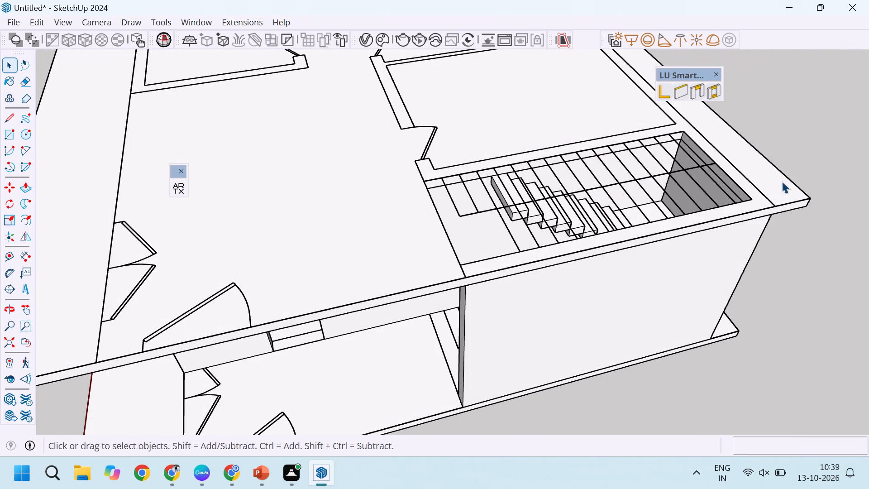
left_click(801, 188)
scroll(812, 205, "down", 9)
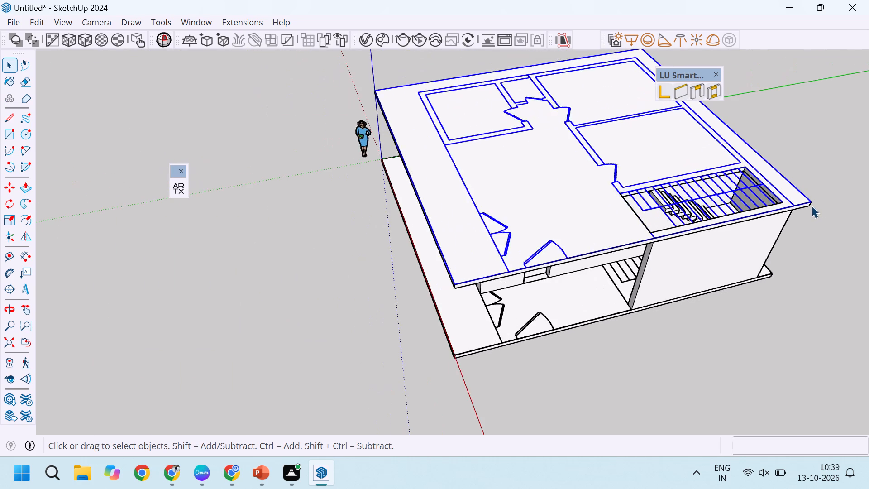
key("Delete")
Examine the stair opening in the roof slab and the flights below it from several sides.
scroll(640, 186, "down", 11)
middle_click_drag(707, 243, 686, 178)
scroll(671, 178, "up", 6)
middle_click_drag(702, 217, 674, 225)
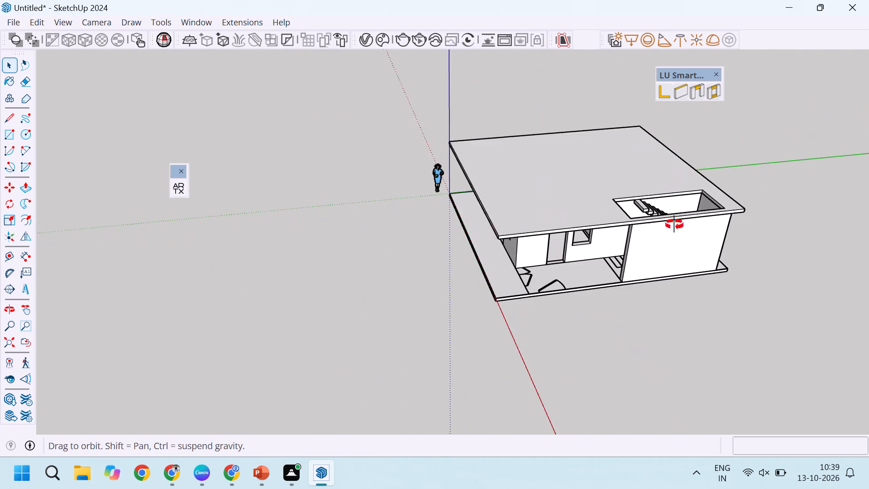
middle_click_drag(674, 225, 641, 235)
scroll(663, 240, "down", 5)
middle_click_drag(632, 257, 728, 291)
scroll(665, 204, "up", 6)
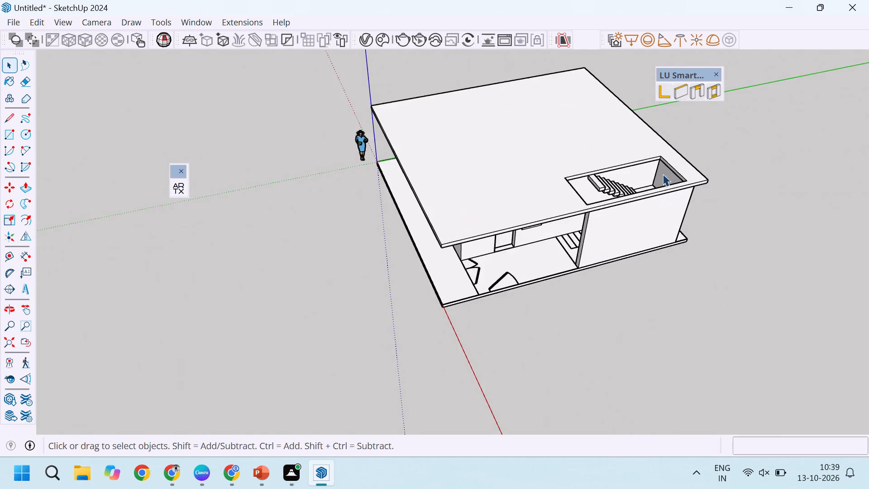
scroll(663, 174, "up", 4)
middle_click_drag(669, 226, 559, 290)
scroll(559, 290, "up", 5)
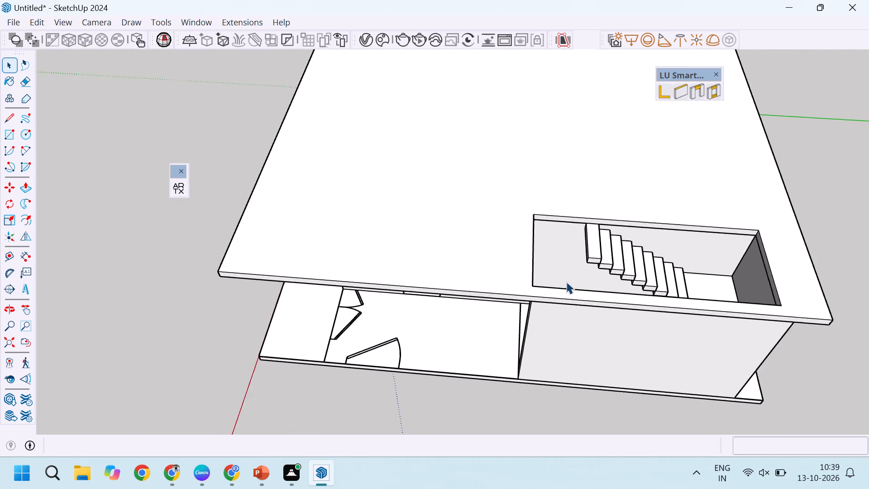
Inside the roof slab group, push the stair opening's end face 3' 7 3/16" inward to the top tread's endpoint, and leave the group.
middle_click_drag(698, 278, 534, 254)
scroll(496, 238, "up", 5)
scroll(502, 241, "down", 5)
double_click(480, 233)
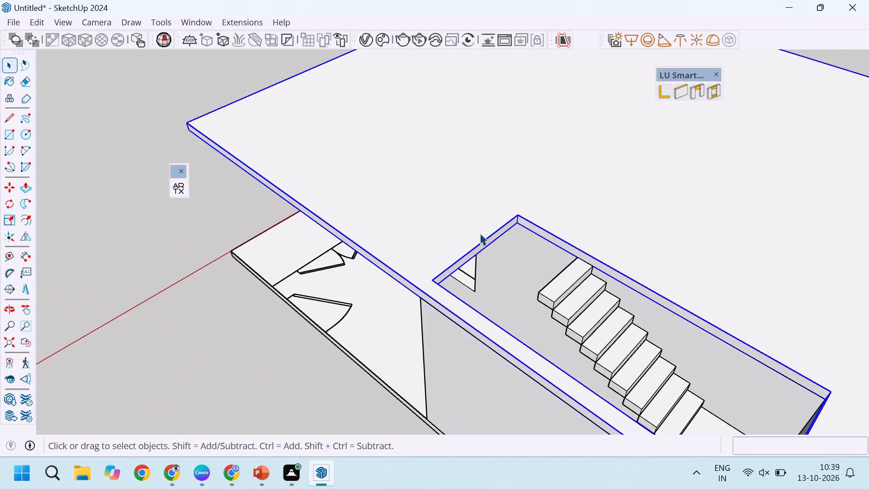
scroll(477, 234, "up", 4)
key("p")
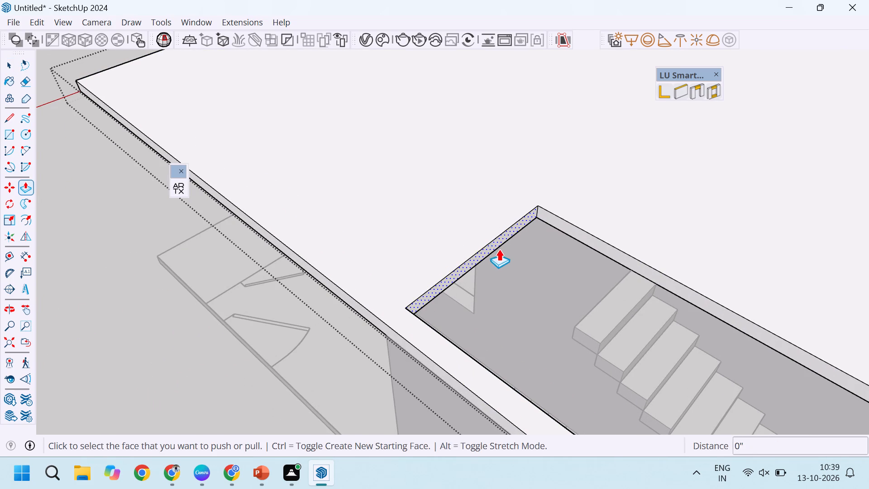
left_click(496, 243)
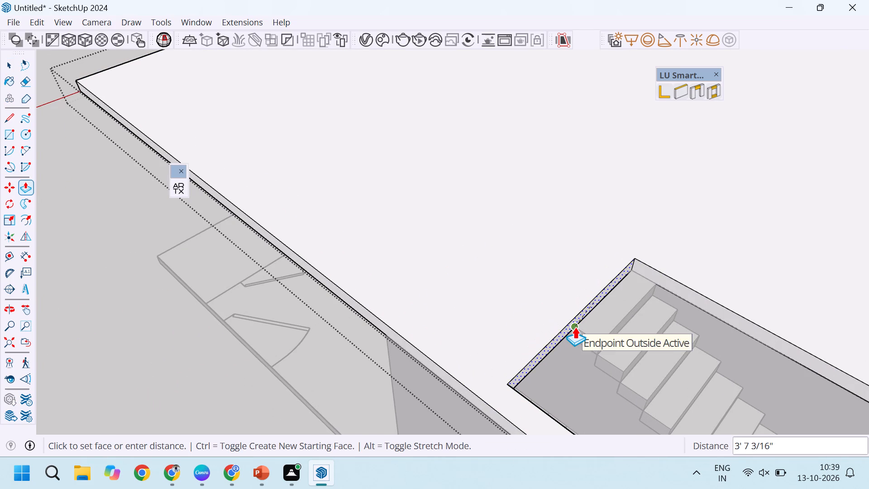
left_click(575, 327)
scroll(637, 259, "down", 5)
middle_click_drag(644, 325, 516, 284)
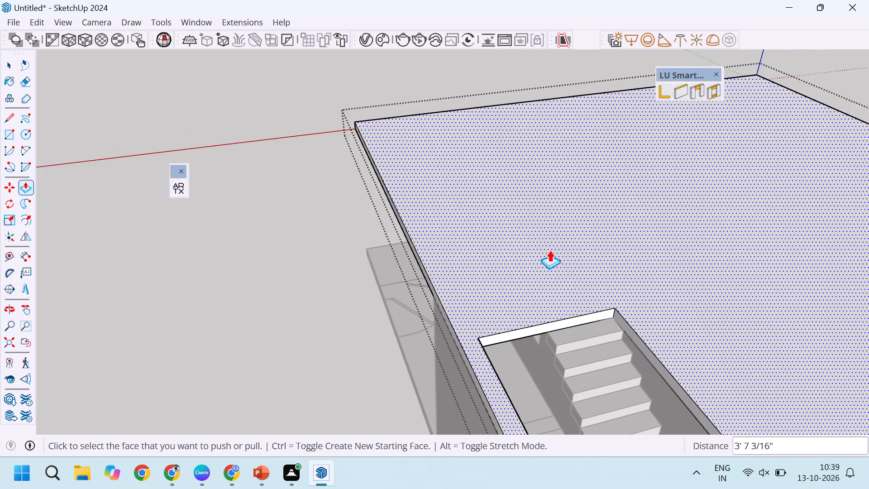
scroll(554, 247, "down", 13)
key("space")
left_click(440, 294)
Examine the shortened stair opening from above and the two stair flights from the open front side.
middle_click_drag(431, 349, 723, 471)
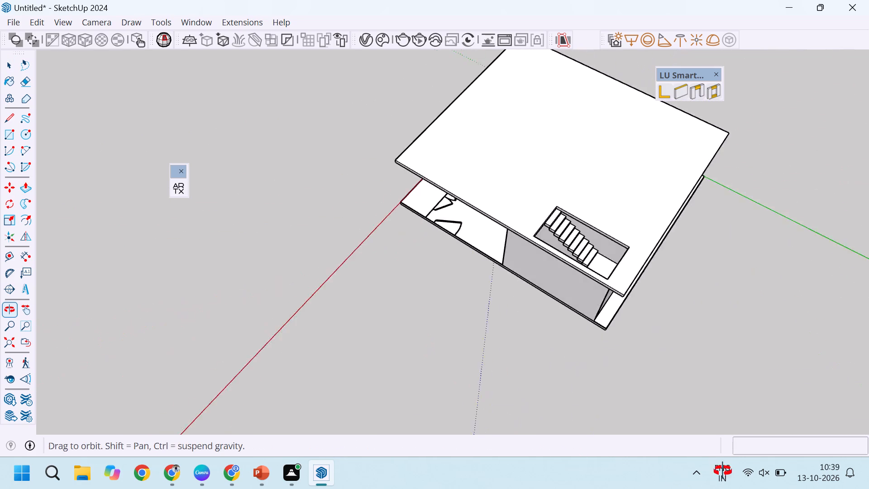
middle_click_drag(723, 471, 719, 474)
middle_click_drag(554, 292, 725, 281)
scroll(725, 288, "down", 10)
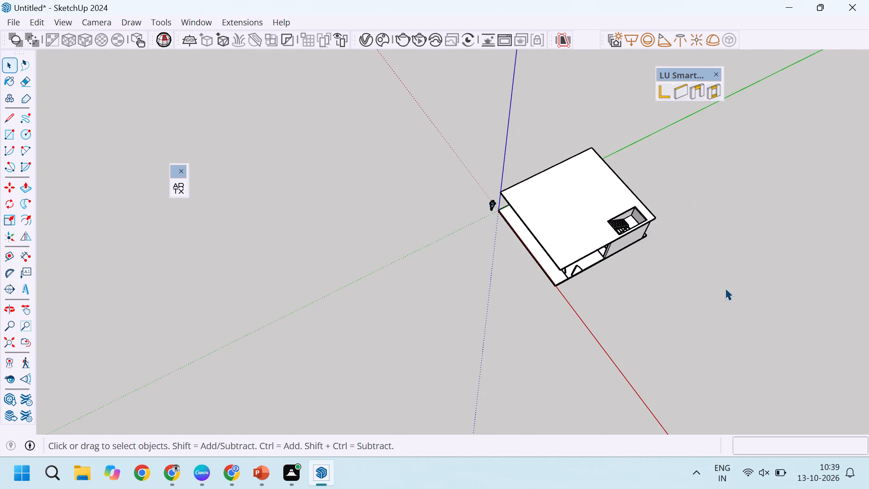
scroll(733, 284, "down", 5)
scroll(651, 270, "up", 14)
middle_click_drag(648, 232, 736, 177)
scroll(648, 233, "up", 1)
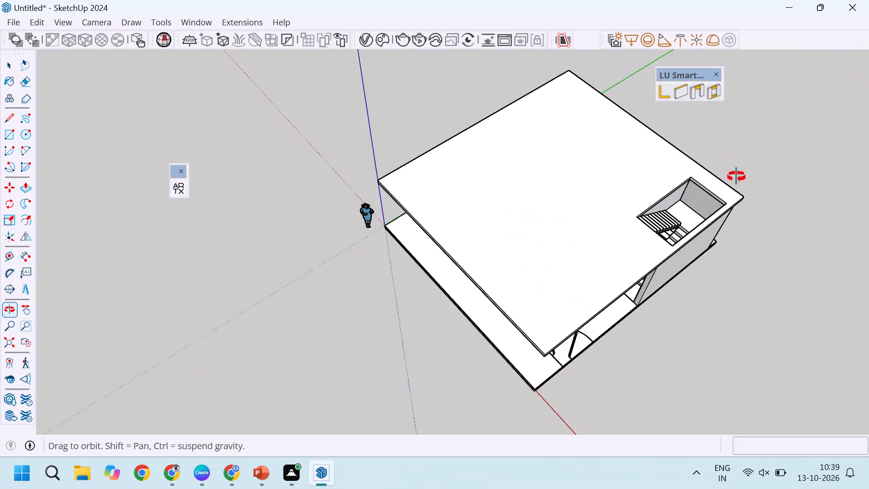
middle_click(736, 177)
middle_click_drag(736, 177, 735, 179)
scroll(737, 184, "up", 5)
middle_click_drag(608, 216, 659, 159)
scroll(645, 163, "up", 5)
middle_click_drag(662, 159, 382, 230)
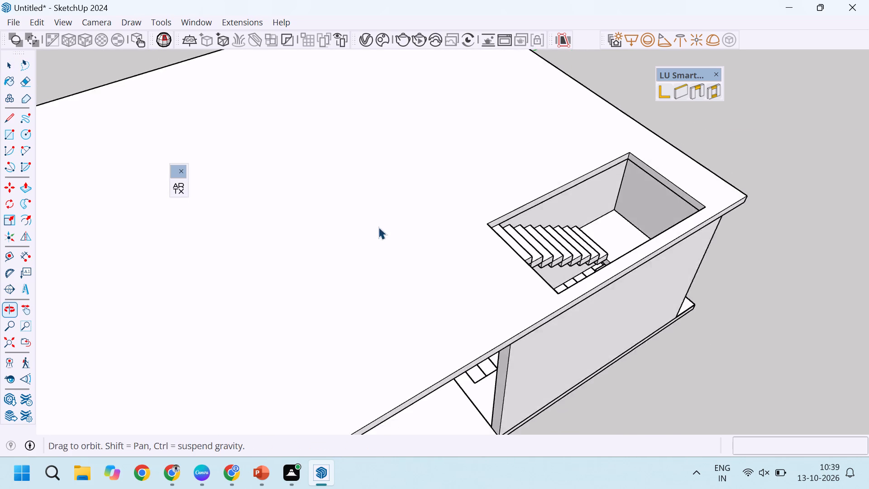
middle_click_drag(680, 225, 621, 258)
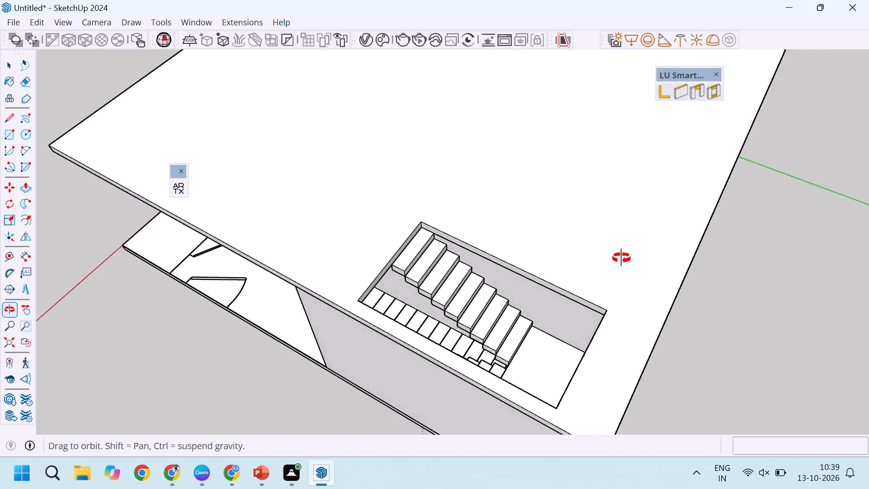
middle_click_drag(621, 258, 754, 186)
middle_click(754, 186)
middle_click_drag(401, 362, 710, 218)
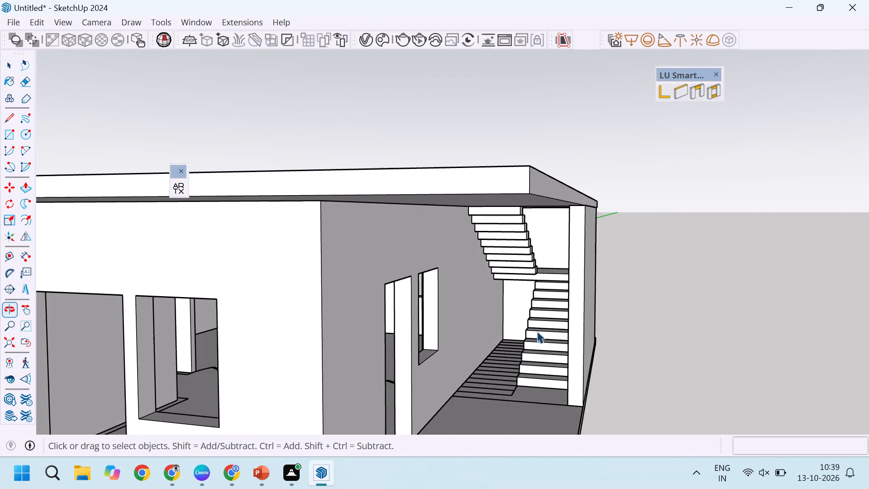
scroll(537, 331, "up", 1)
middle_click_drag(537, 331, 454, 362)
middle_click(454, 362)
scroll(563, 263, "down", 11)
scroll(562, 298, "up", 4)
middle_click(562, 298)
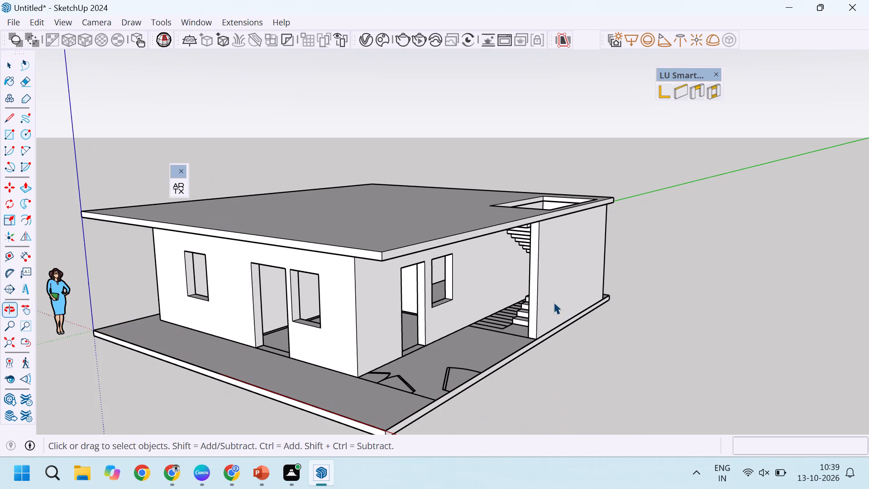
scroll(474, 392, "up", 9)
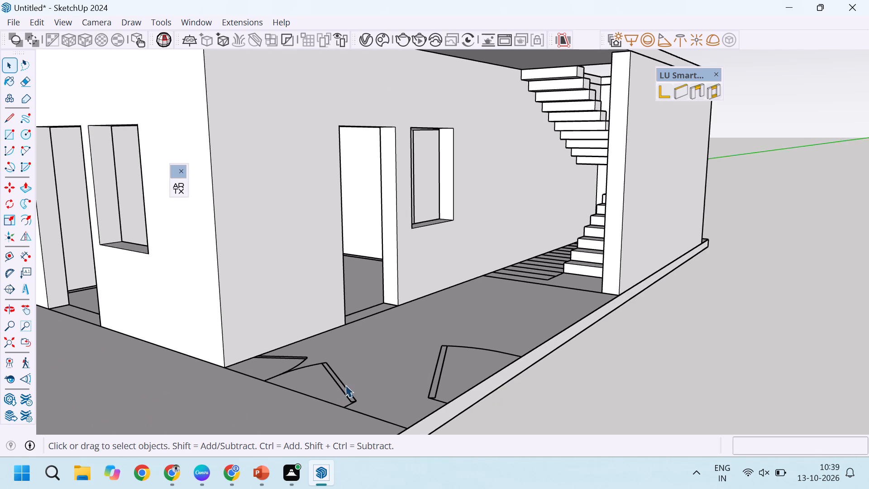
Select the floor plan linework on the base and review the building's walls, openings, staircase and roof slab from outside.
left_click(344, 384)
scroll(344, 384, "down", 15)
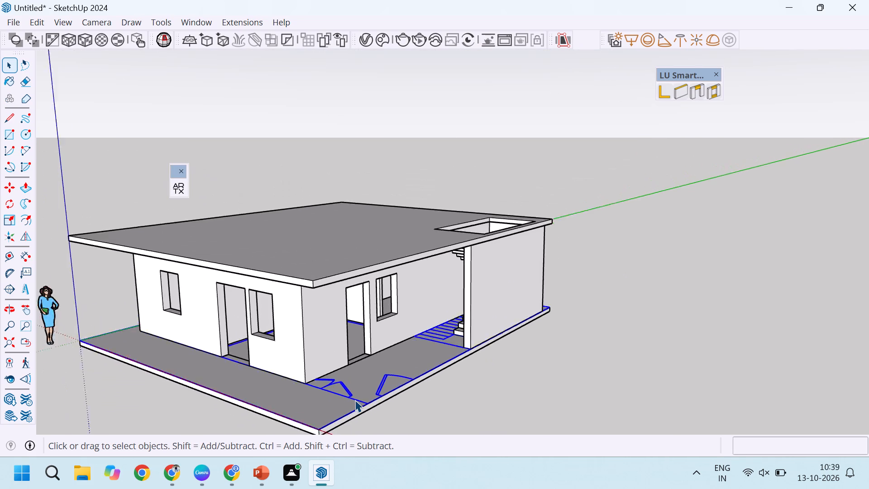
scroll(355, 400, "down", 2)
middle_click_drag(444, 348, 363, 393)
middle_click(362, 393)
scroll(610, 351, "down", 3)
scroll(481, 383, "up", 5)
scroll(607, 366, "down", 5)
middle_click_drag(494, 381, 552, 338)
scroll(418, 340, "up", 10)
scroll(544, 366, "down", 10)
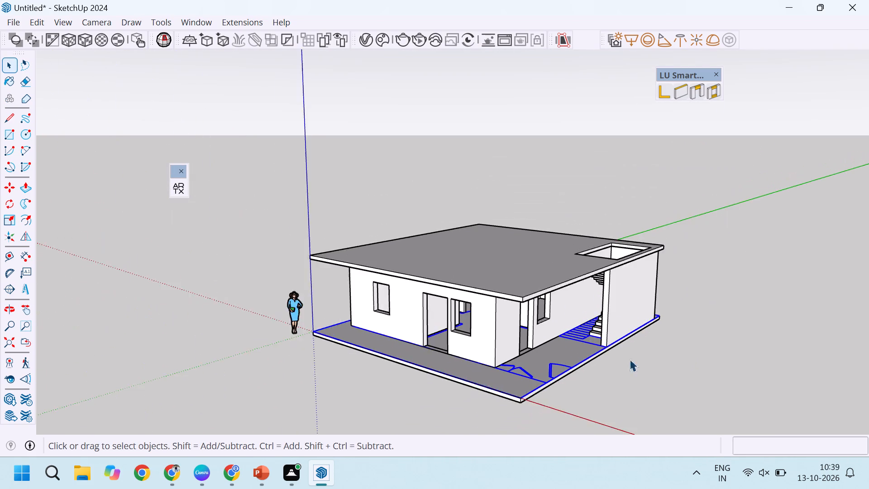
scroll(527, 349, "up", 7)
scroll(668, 355, "down", 4)
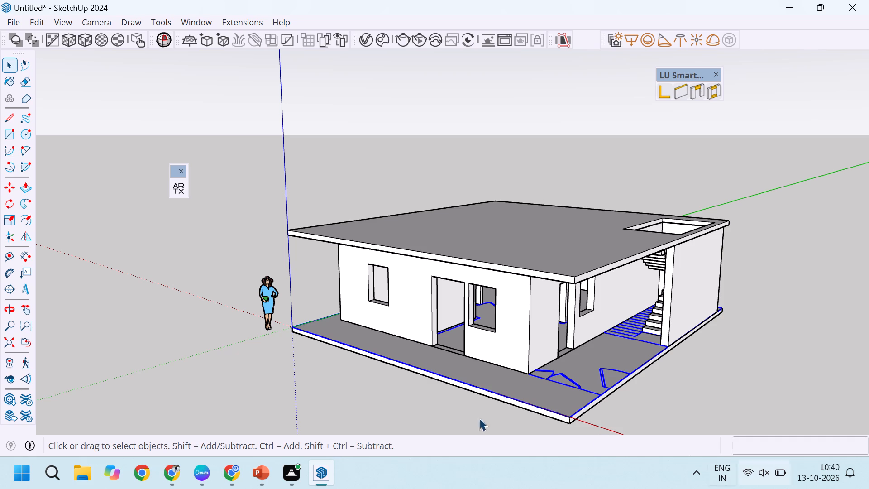
scroll(522, 210, "down", 4)
scroll(707, 358, "up", 2)
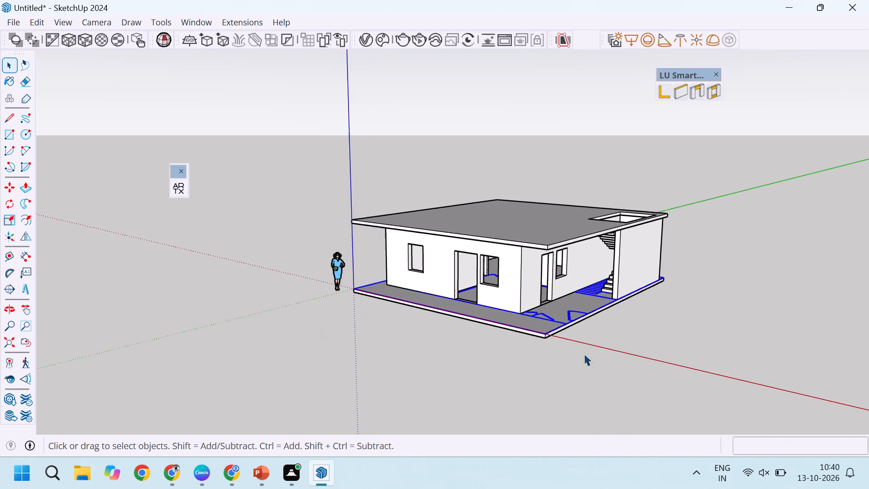
scroll(584, 354, "up", 8)
scroll(569, 296, "down", 3)
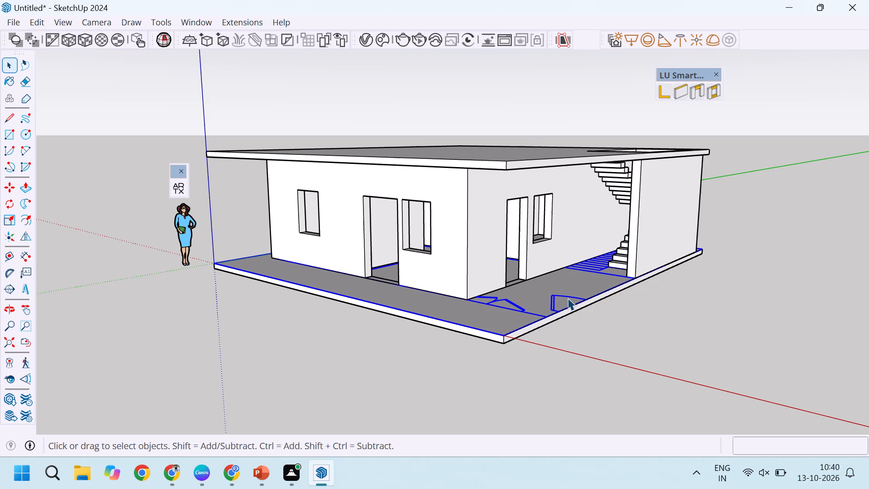
scroll(636, 273, "down", 4)
scroll(497, 215, "up", 8)
middle_click_drag(570, 281, 626, 266)
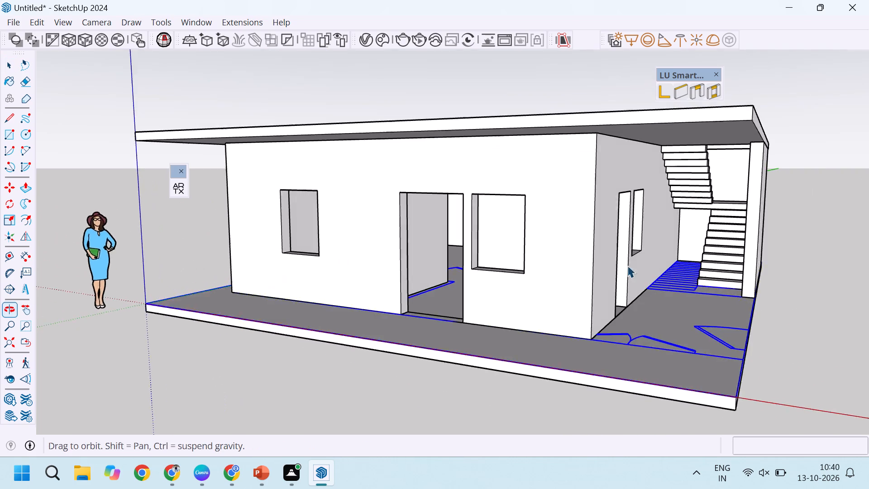
scroll(566, 258, "down", 4)
middle_click_drag(727, 288, 584, 333)
middle_click(584, 333)
scroll(723, 234, "down", 5)
middle_click_drag(661, 268, 624, 307)
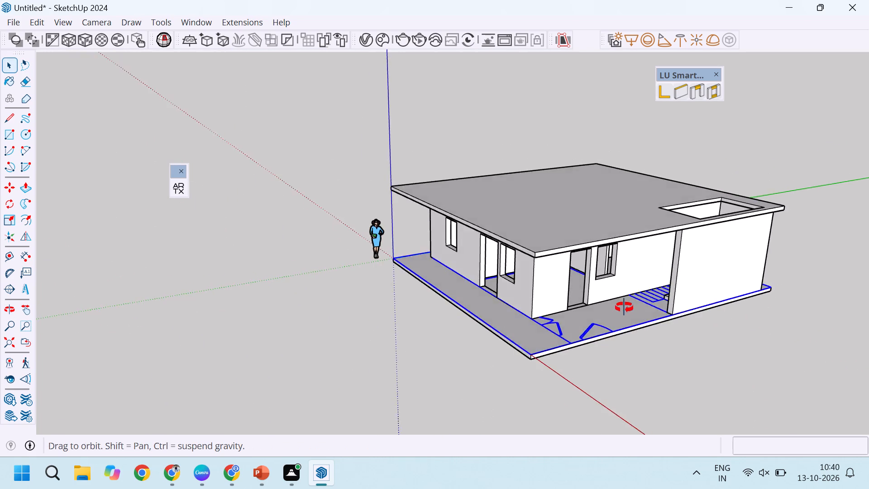
middle_click_drag(624, 307, 710, 293)
scroll(688, 246, "up", 5)
middle_click_drag(629, 322, 724, 285)
scroll(643, 322, "up", 1)
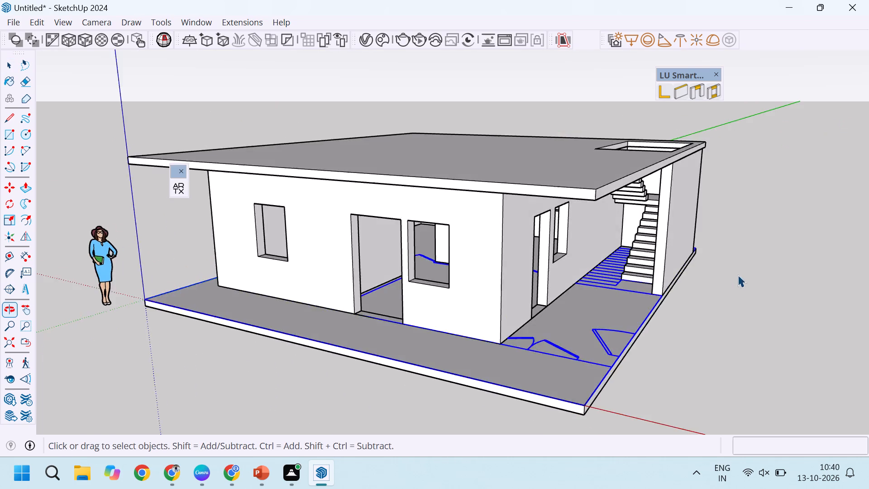
scroll(735, 278, "down", 6)
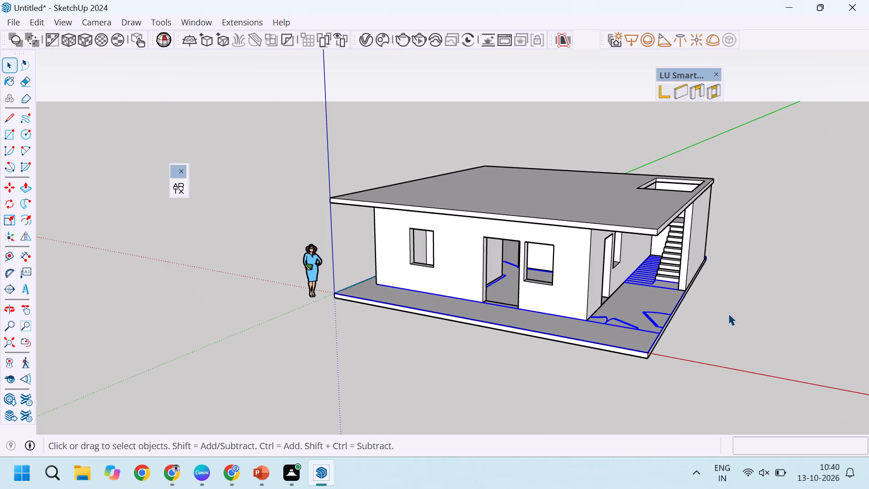
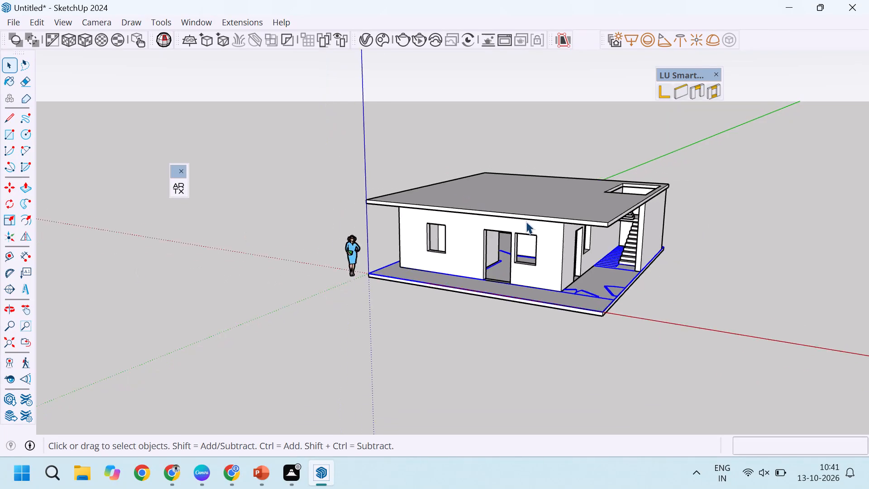
Delete the human scale figure standing beside the house.
scroll(551, 243, "up", 5)
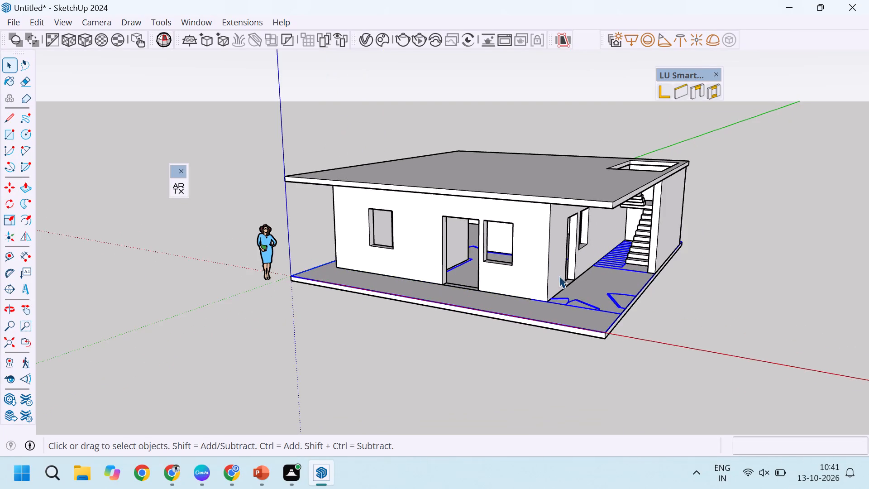
middle_click_drag(559, 276, 624, 225)
middle_click_drag(625, 224, 629, 224)
middle_click_drag(611, 247, 549, 272)
scroll(580, 268, "down", 1)
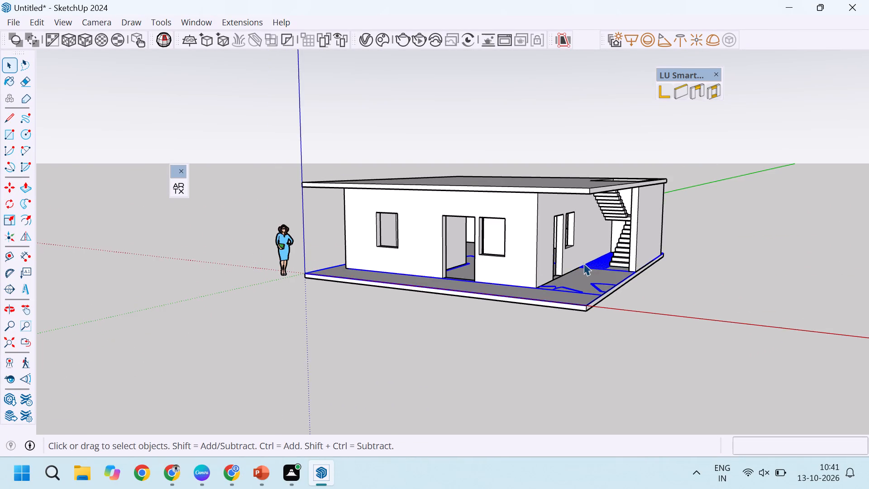
scroll(578, 263, "up", 6)
scroll(602, 286, "down", 3)
left_click(149, 246)
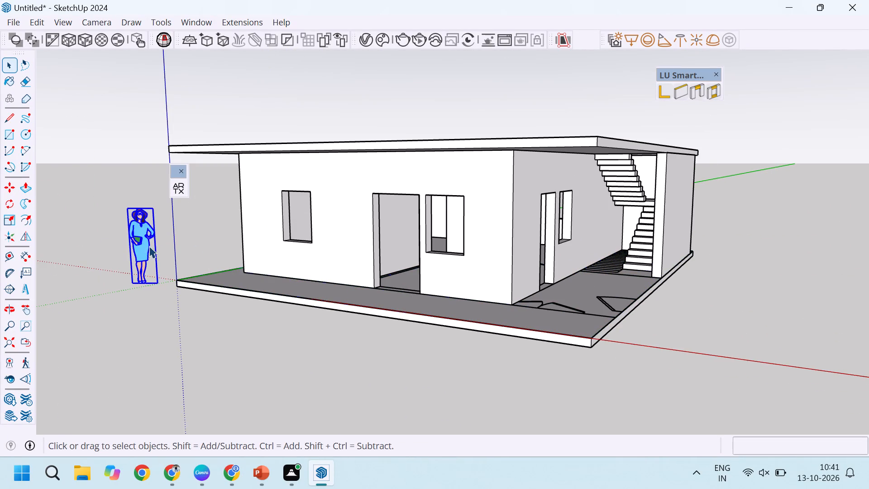
key("Delete")
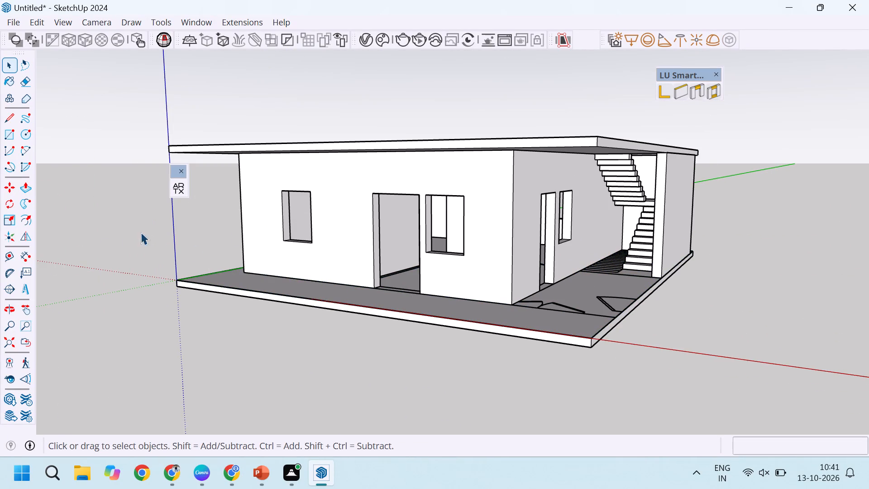
Examine the door and window openings in the front and side walls, and the staircase area.
scroll(380, 394, "up", 8)
middle_click_drag(731, 286, 704, 318)
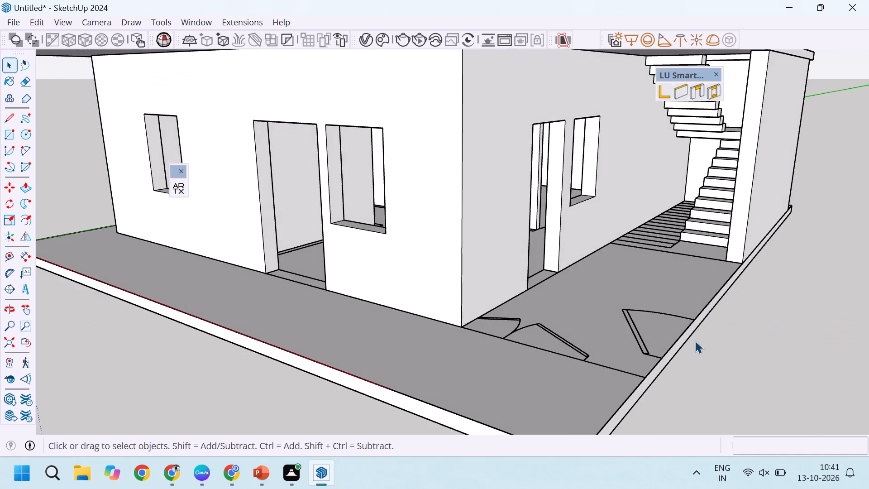
scroll(695, 341, "down", 5)
middle_click_drag(407, 265, 735, 250)
scroll(633, 259, "up", 4)
middle_click_drag(644, 258, 463, 327)
scroll(636, 262, "up", 1)
scroll(565, 261, "down", 5)
scroll(573, 292, "up", 1)
middle_click_drag(572, 292, 445, 277)
middle_click(444, 277)
scroll(452, 270, "up", 7)
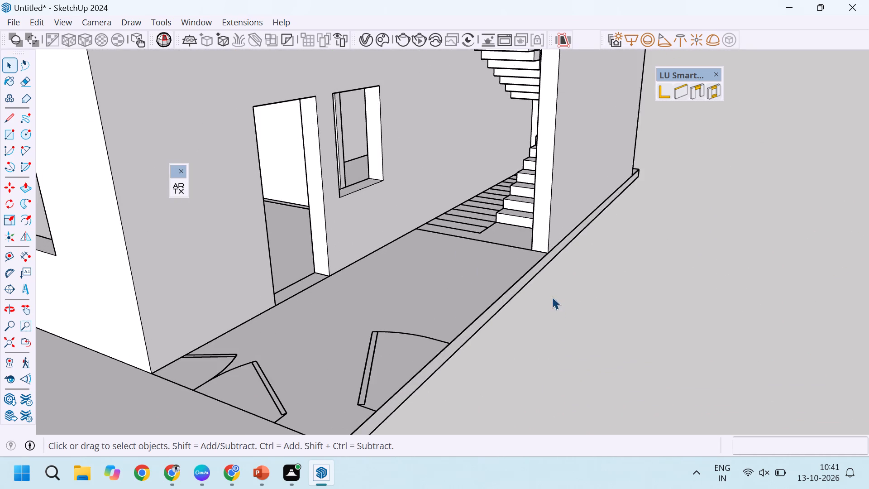
scroll(552, 295, "down", 4)
Open 3D Warehouse and search its models for "window".
left_click(207, 25)
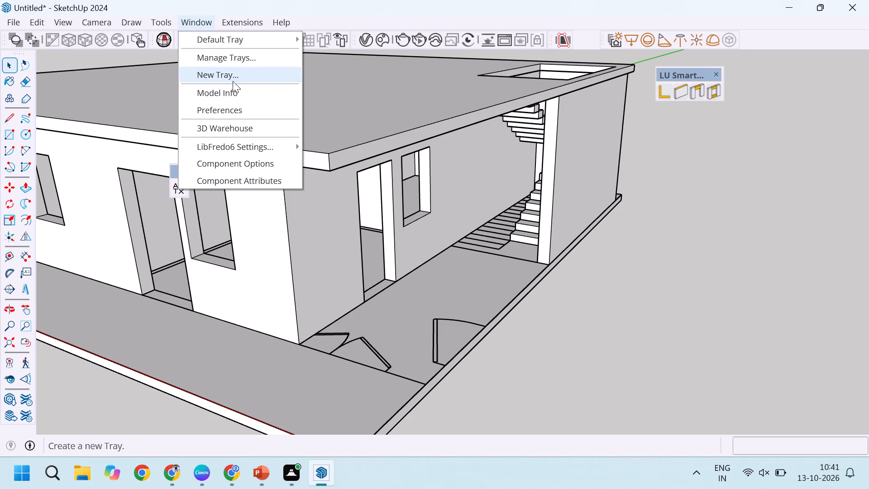
left_click(237, 131)
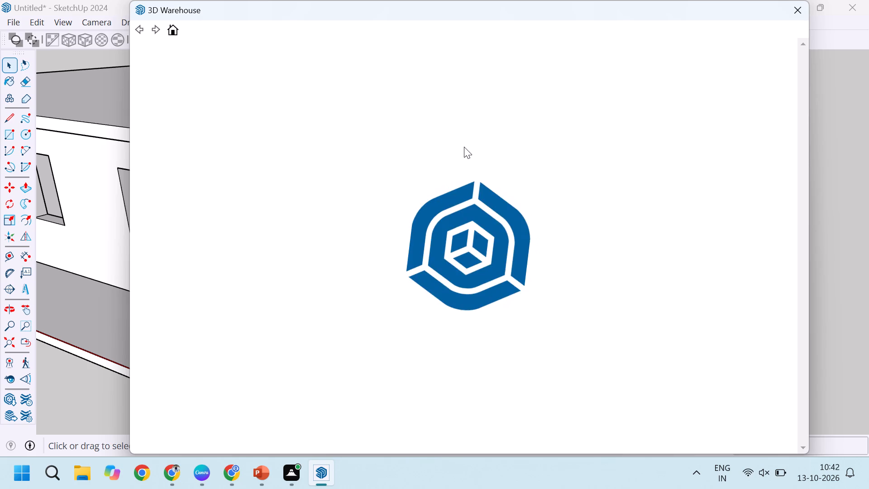
left_click(401, 58)
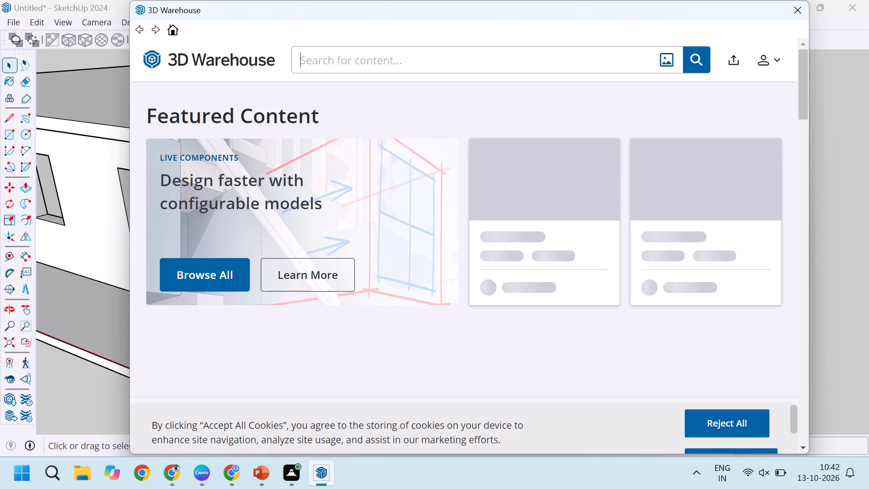
type("window")
key("Return")
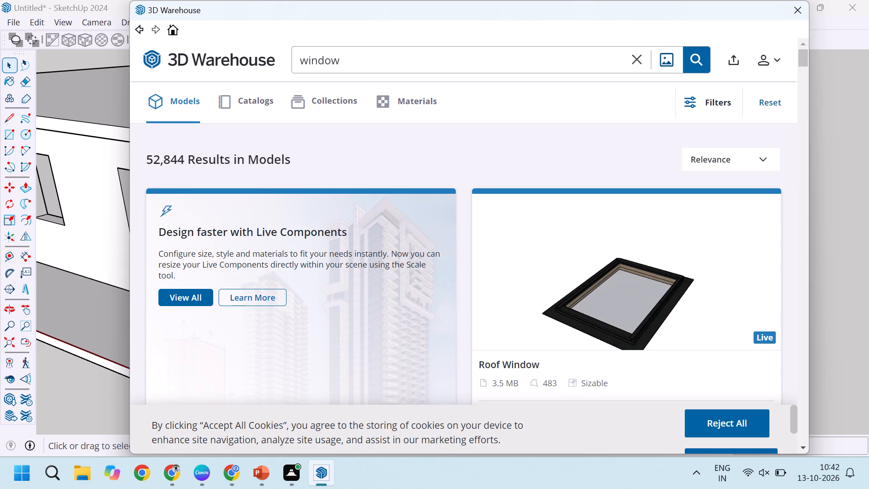
Find the Sliding Window live component from SketchUp Content Library and load it directly into the model.
scroll(462, 114, "down", 4)
scroll(496, 189, "down", 3)
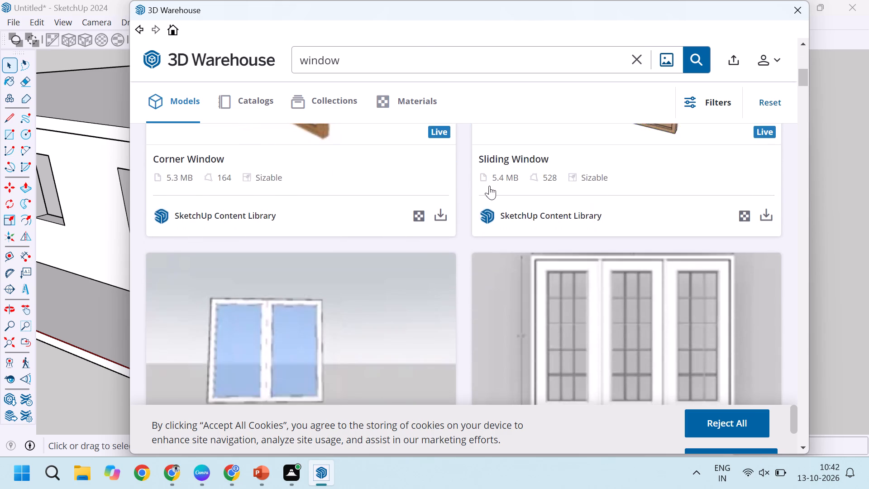
scroll(486, 189, "down", 2)
scroll(355, 273, "up", 3)
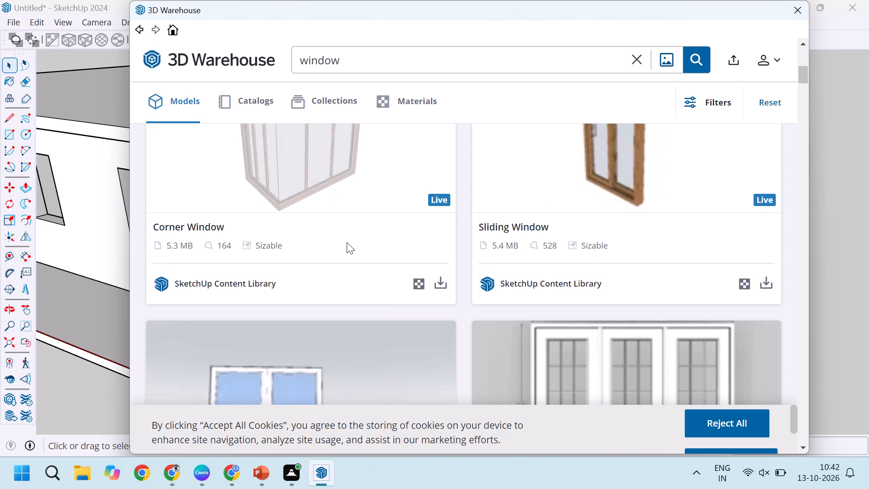
scroll(374, 230, "up", 2)
scroll(374, 230, "down", 1)
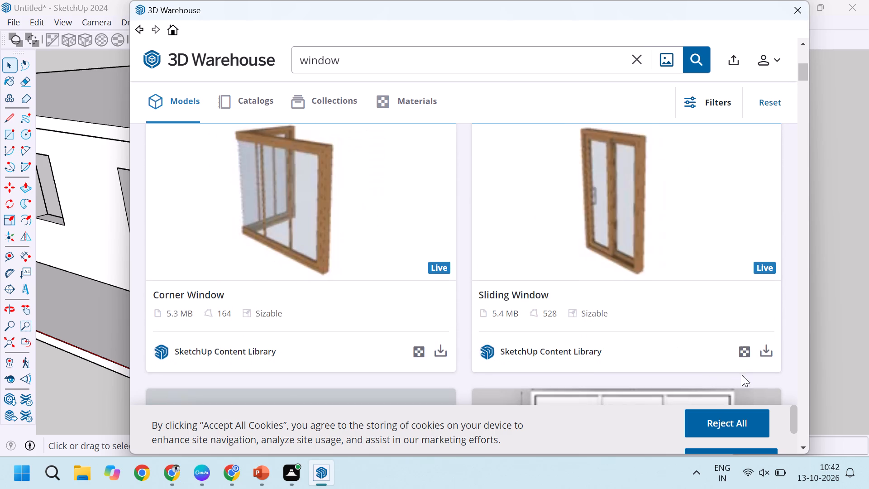
left_click(768, 355)
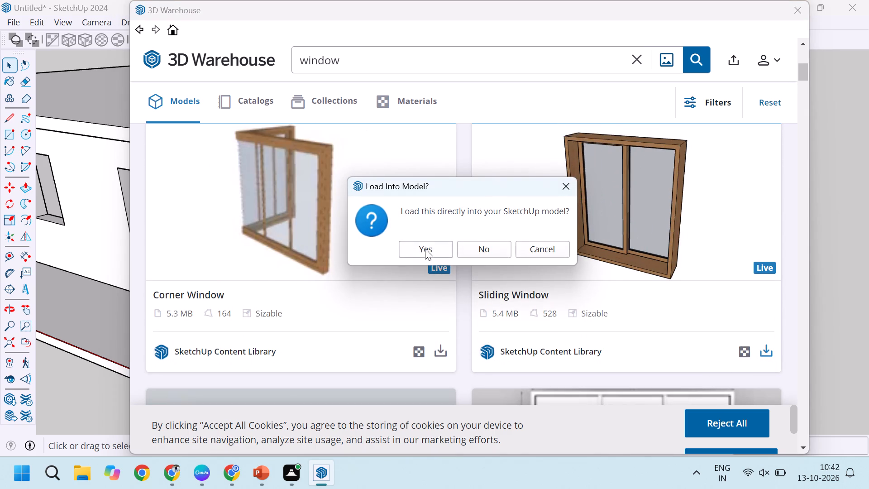
left_click(425, 249)
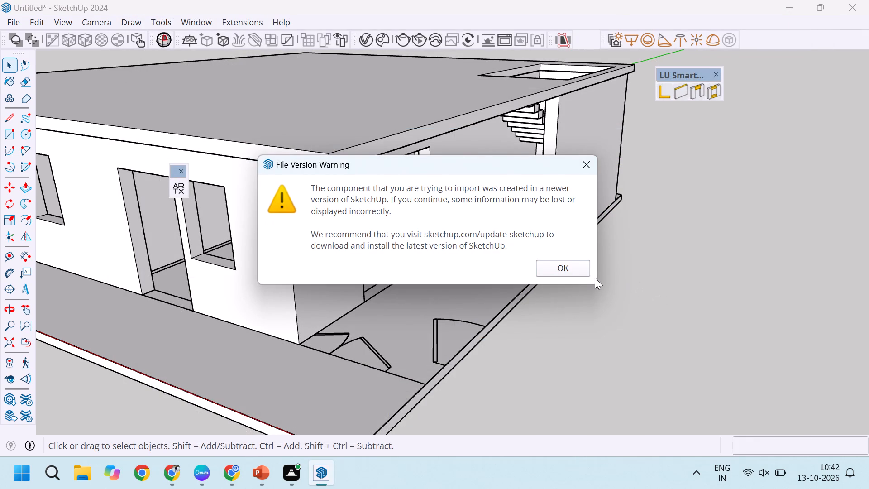
left_click(569, 263)
Place the sliding window on the sill of the front-wall opening beside the front door.
scroll(427, 232, "up", 5)
scroll(428, 231, "down", 4)
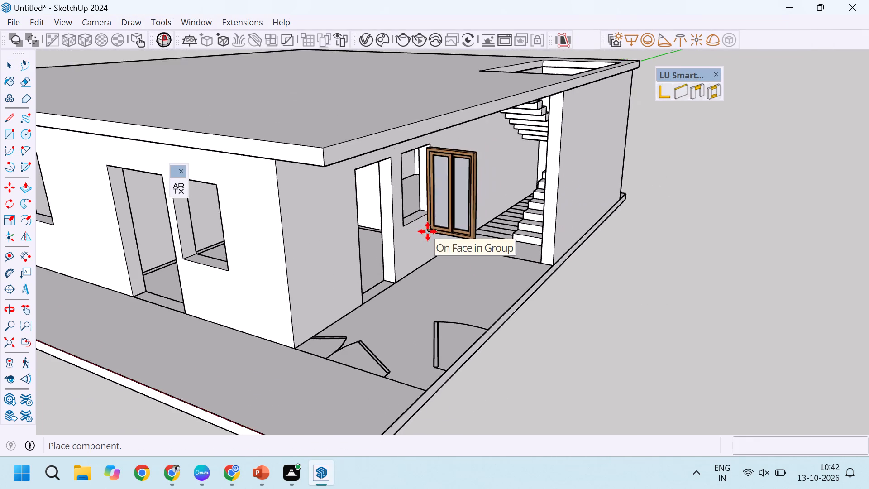
scroll(181, 232, "up", 20)
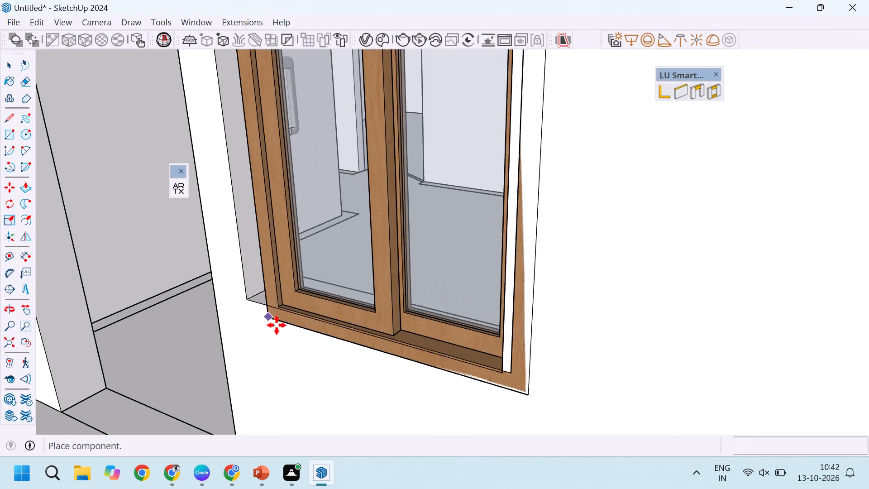
left_click(281, 300)
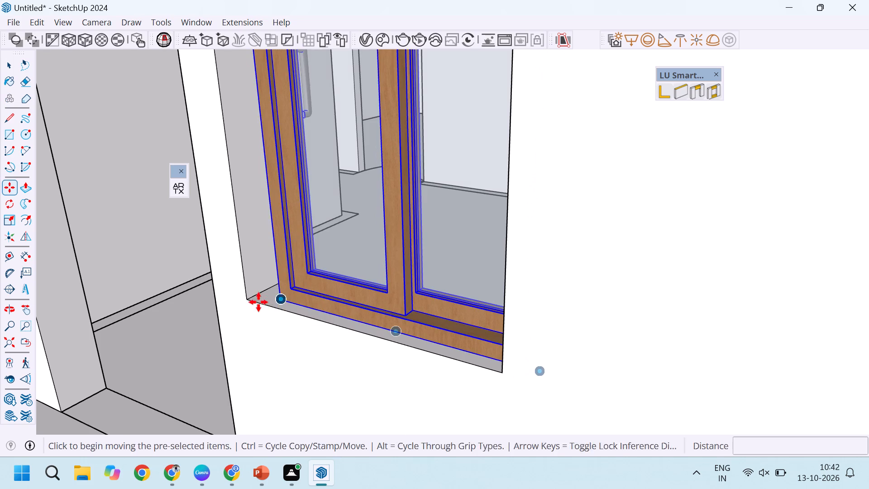
Move the sliding window about 3 7/8" sideways against the door-side jamb, centred in the wall's thickness.
middle_click_drag(258, 302, 475, 323)
scroll(296, 333, "up", 6)
middle_click_drag(276, 373, 295, 371)
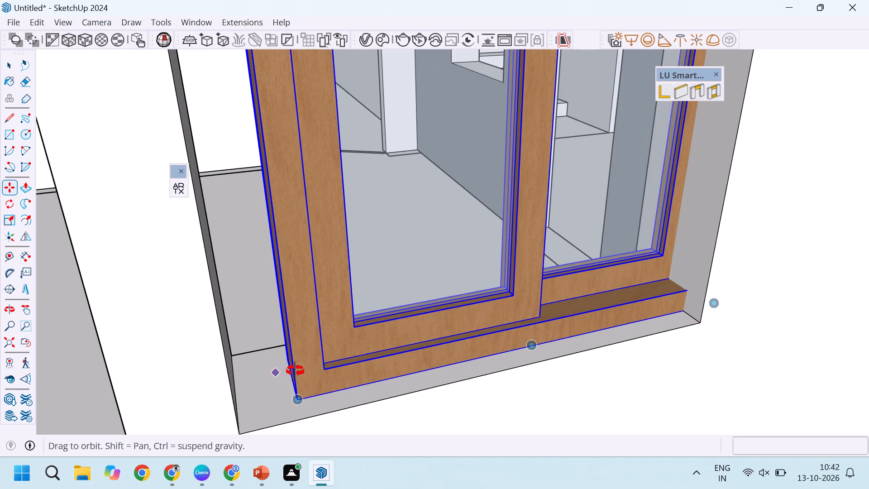
middle_click_drag(295, 371, 367, 368)
scroll(367, 380, "up", 7)
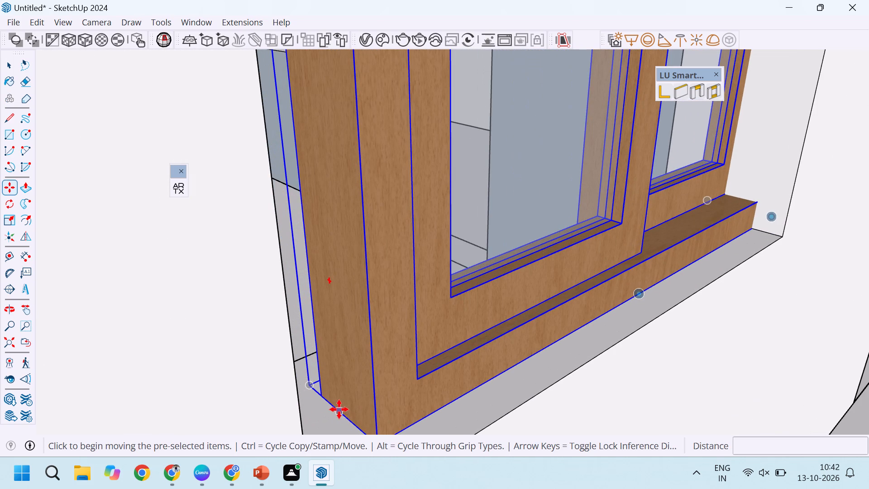
left_click_drag(347, 419, 345, 410)
scroll(382, 304, "down", 6)
middle_click_drag(394, 303, 208, 330)
scroll(187, 331, "up", 7)
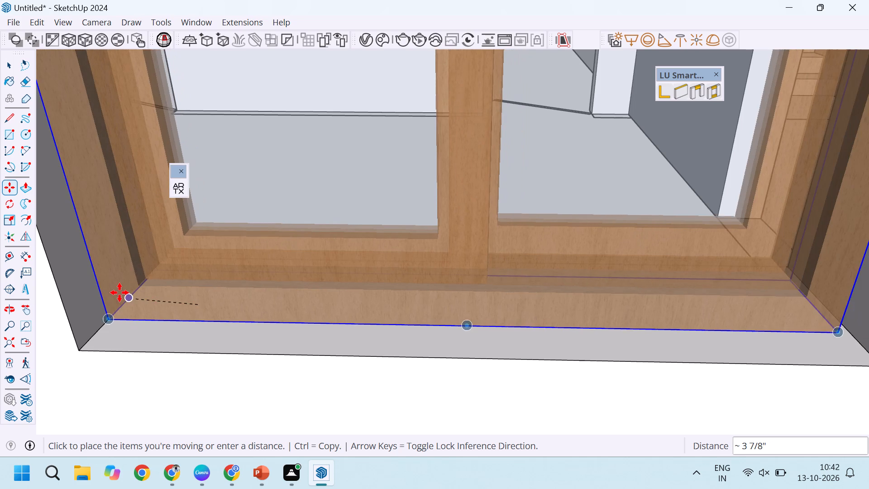
left_click(132, 294)
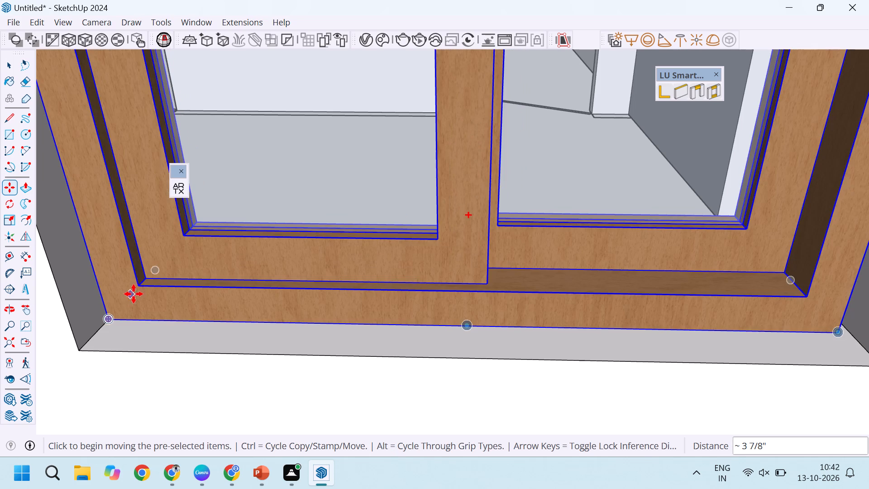
Configure the sliding window's height to about 48.1 in to match the wall opening.
scroll(137, 295, "down", 12)
scroll(151, 293, "down", 20)
scroll(151, 293, "down", 3)
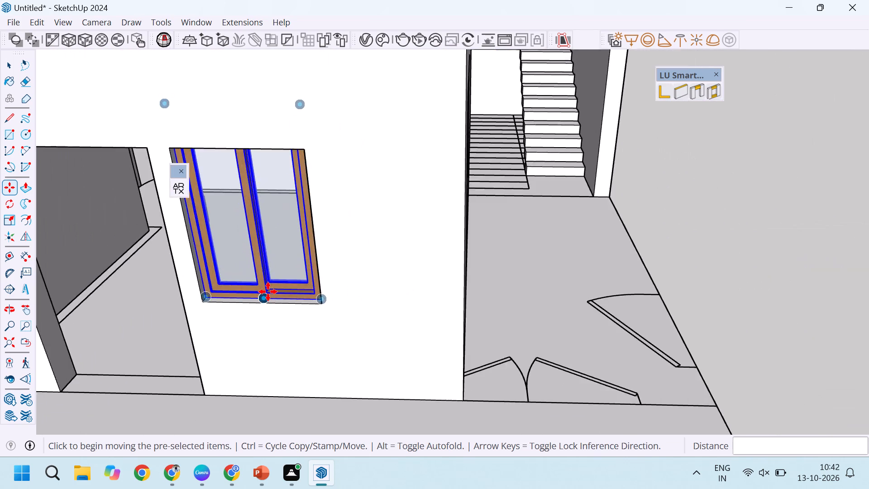
scroll(268, 292, "down", 2)
middle_click_drag(253, 274, 290, 209)
scroll(293, 212, "down", 3)
scroll(310, 123, "up", 7)
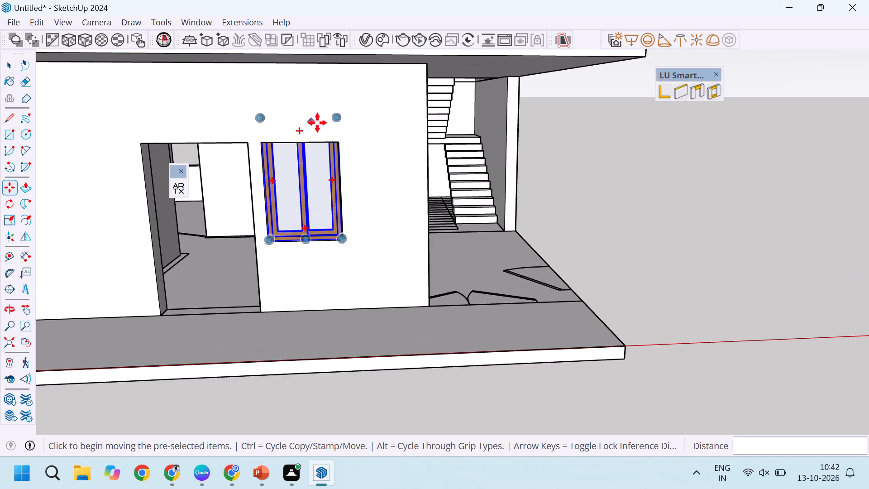
scroll(317, 123, "up", 3)
key("space")
double_click(341, 182)
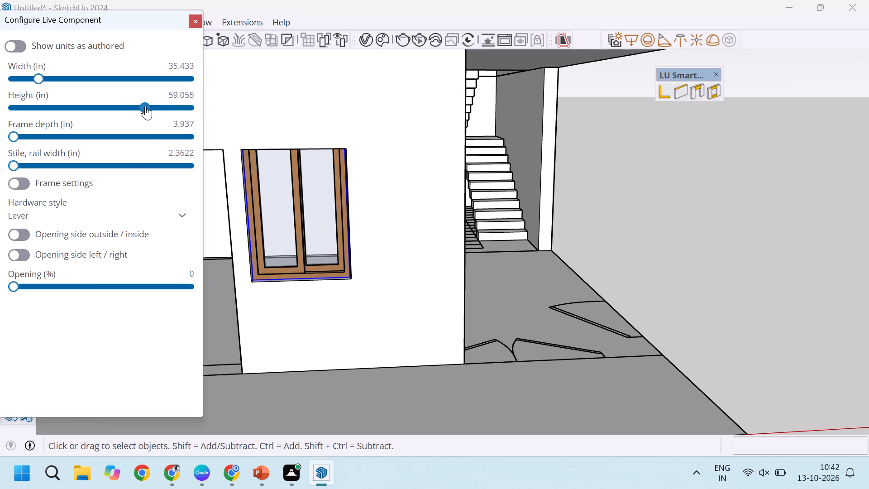
left_click_drag(147, 106, 131, 116)
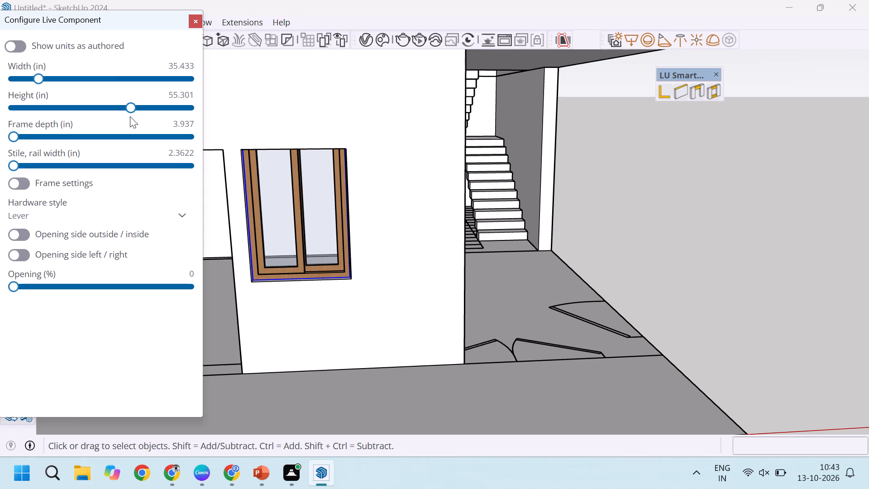
left_click_drag(127, 103, 105, 108)
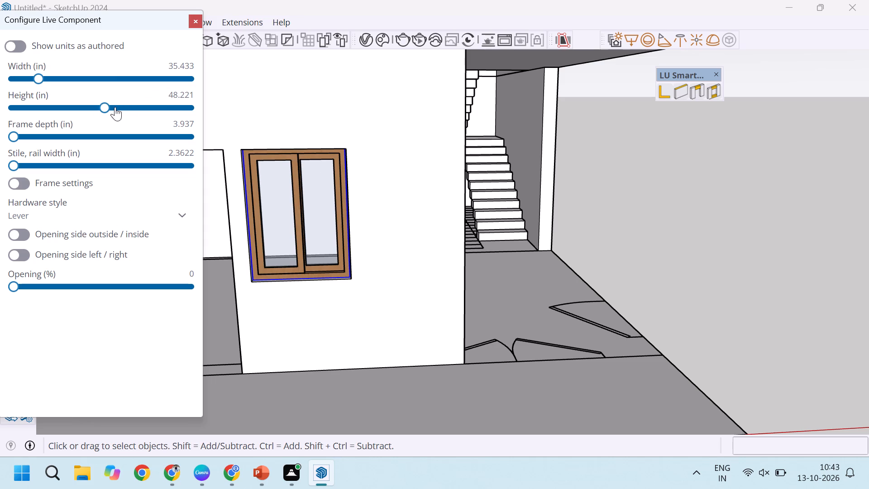
left_click_drag(102, 107, 93, 109)
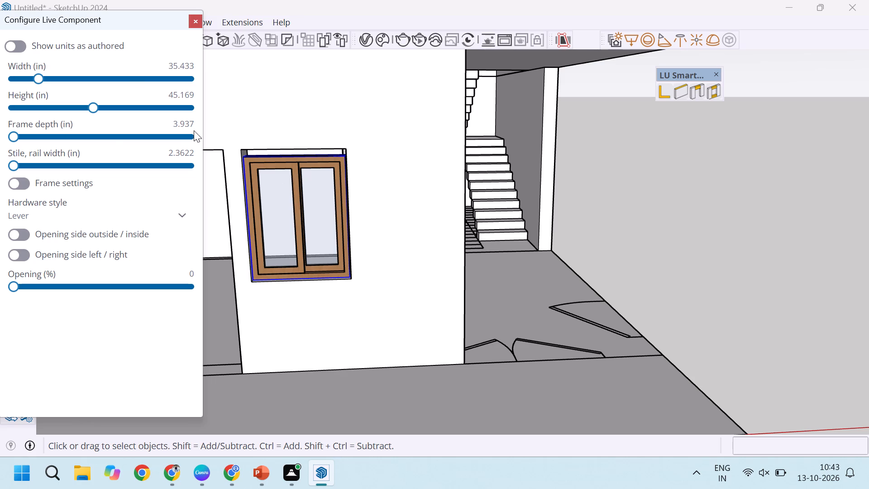
left_click(95, 110)
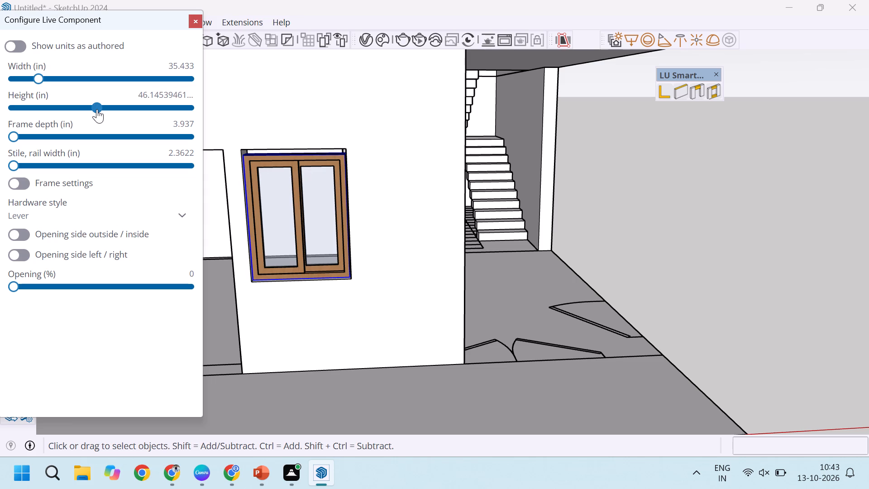
left_click(97, 109)
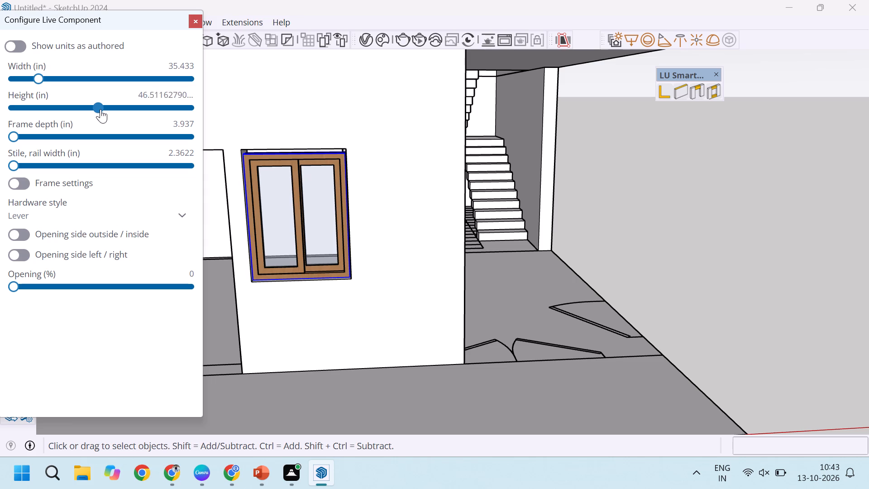
left_click(100, 109)
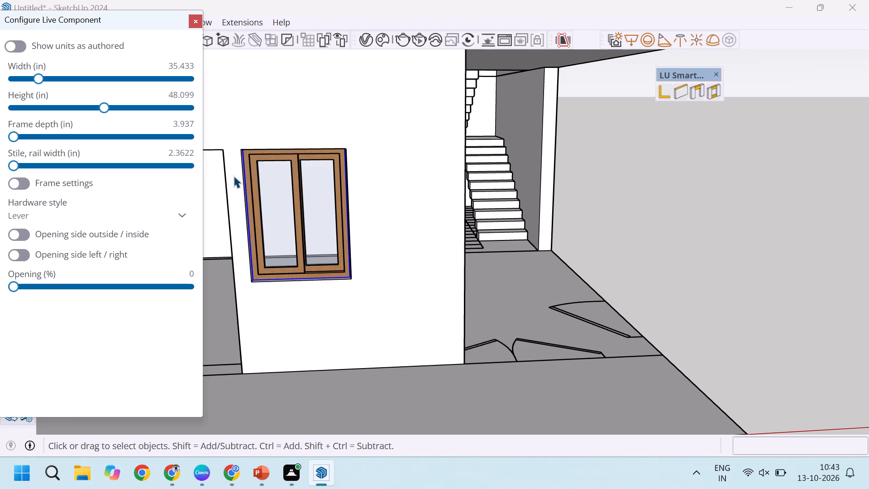
Widen the sliding window to about 36.3 in so its frame reaches the opening's far jamb.
scroll(497, 267, "down", 3)
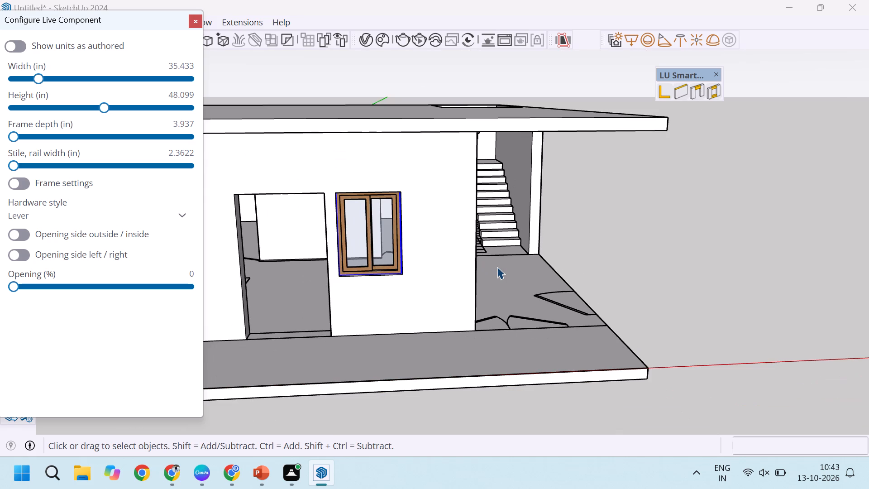
scroll(514, 283, "down", 1)
scroll(353, 241, "up", 5)
scroll(449, 277, "up", 8)
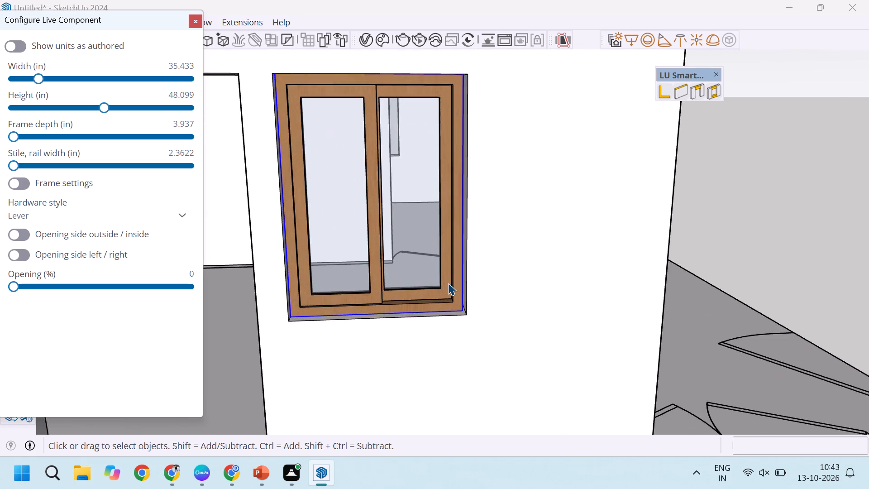
scroll(448, 283, "up", 3)
middle_click_drag(487, 303, 459, 303)
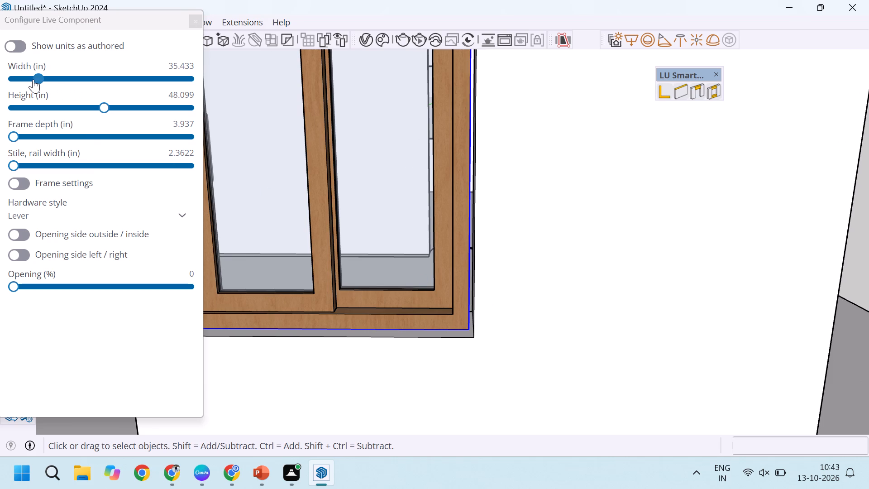
left_click_drag(38, 78, 43, 78)
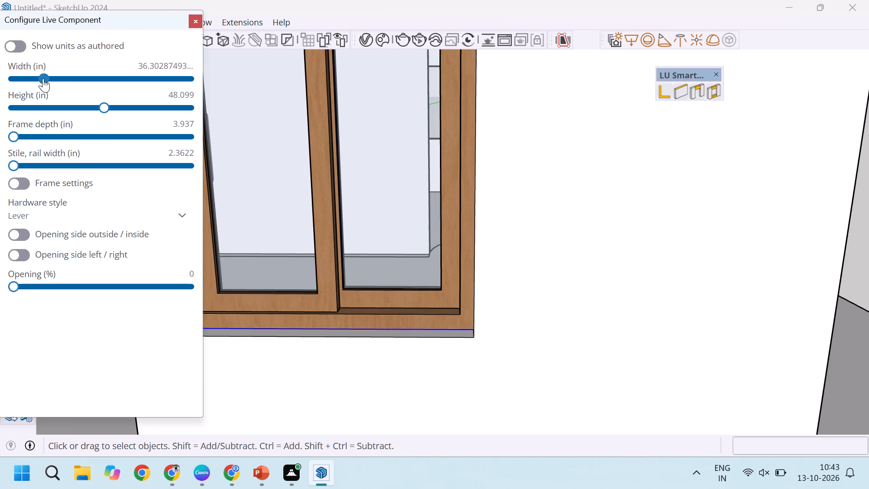
Fine-tune the sliding window's width to 36.16 in so its frame fits the opening, and finish configuring it.
left_click_drag(43, 78, 40, 78)
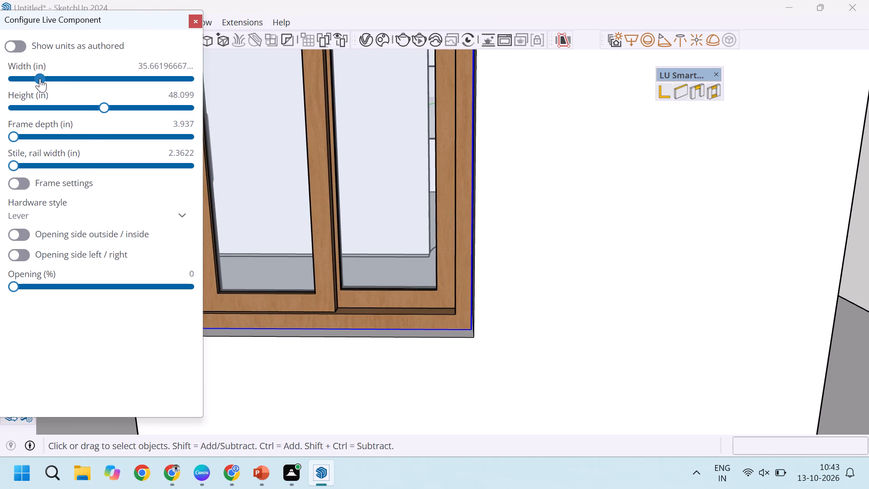
left_click_drag(40, 78, 43, 78)
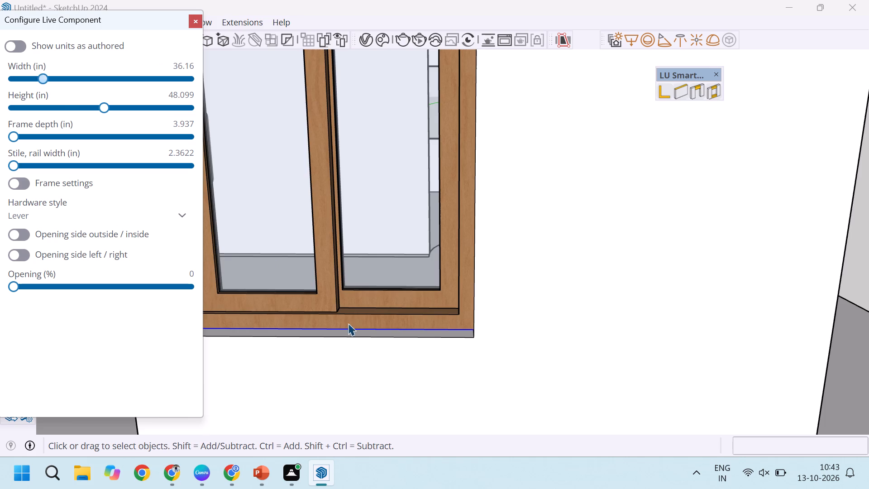
scroll(387, 344, "down", 9)
scroll(378, 289, "down", 3)
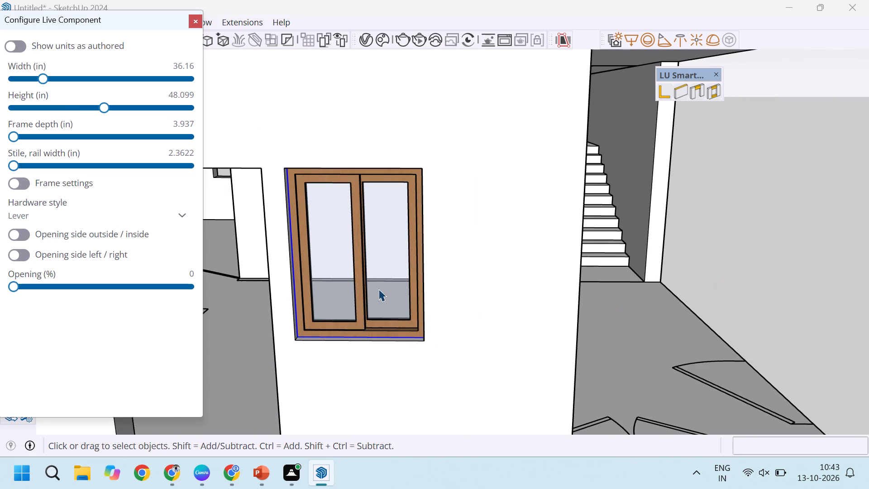
scroll(378, 289, "down", 1)
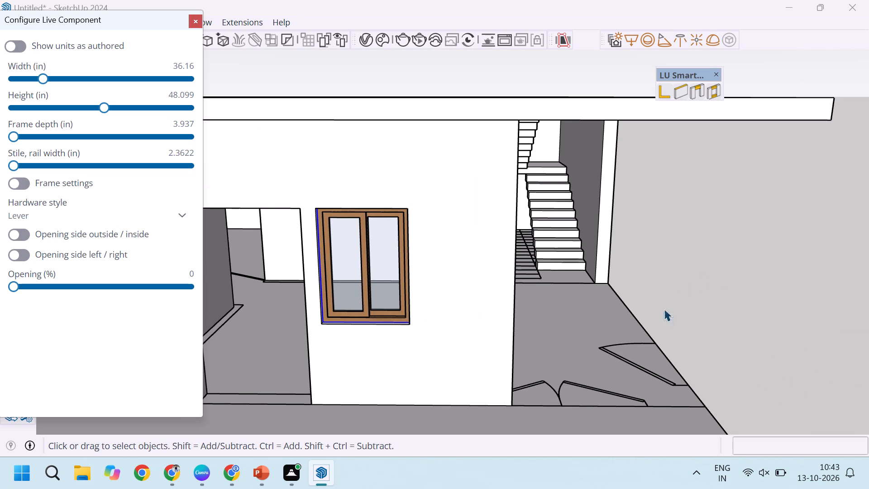
scroll(288, 222, "up", 5)
middle_click_drag(424, 370, 373, 346)
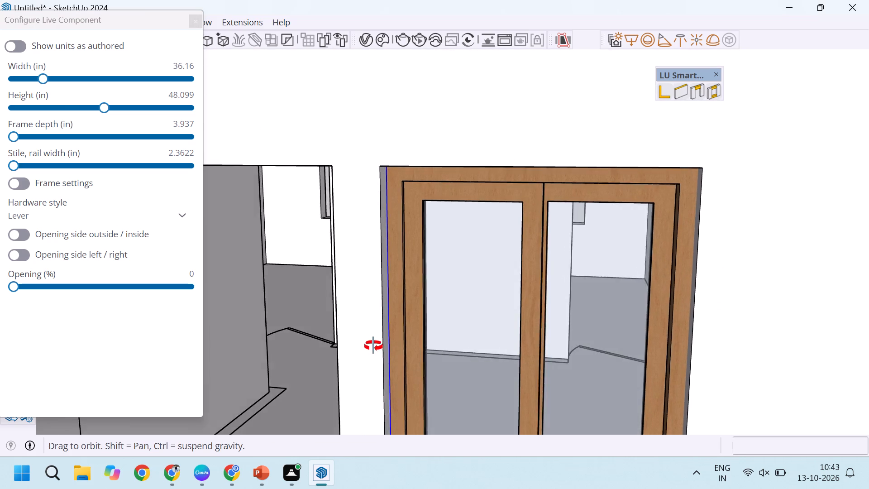
middle_click_drag(373, 346, 396, 341)
scroll(392, 334, "down", 12)
key("space")
left_click(792, 307)
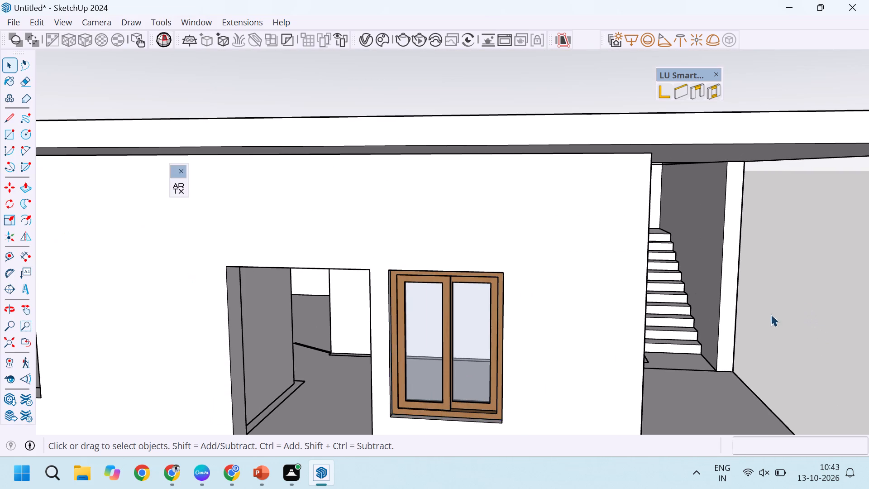
Examine the fitted sliding window and the remaining wall openings around the house's front corner.
scroll(433, 291, "down", 6)
middle_click_drag(542, 343, 448, 345)
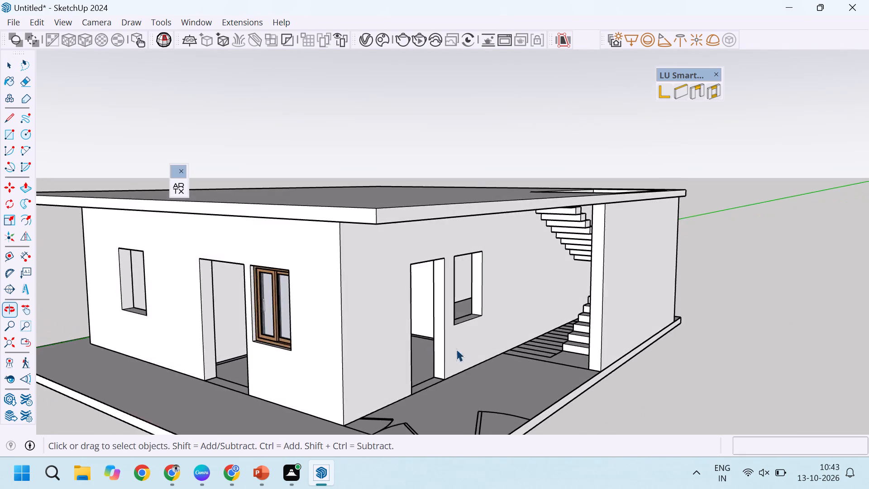
scroll(428, 349, "down", 6)
middle_click_drag(330, 347, 449, 336)
scroll(431, 344, "up", 9)
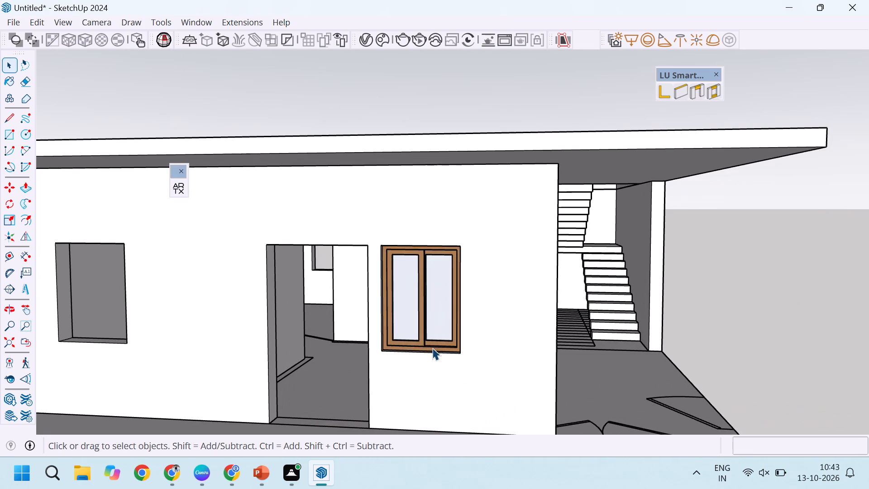
scroll(432, 348, "up", 2)
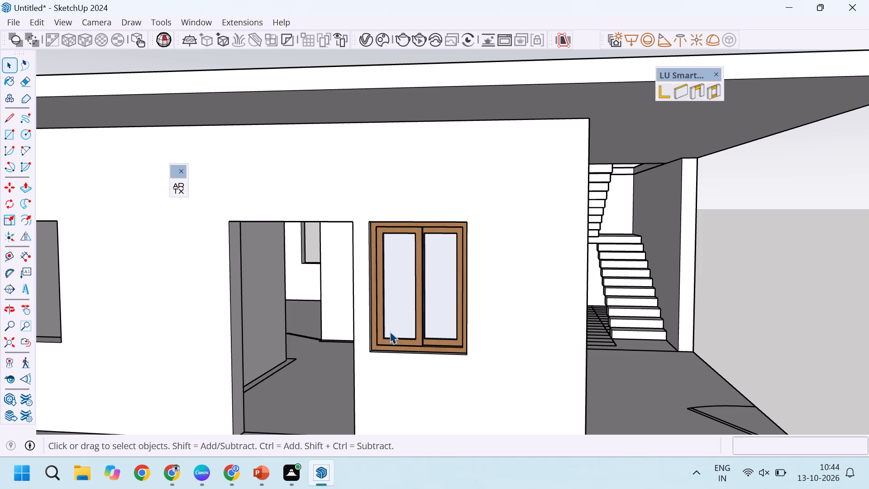
scroll(437, 313, "up", 5)
scroll(541, 312, "down", 4)
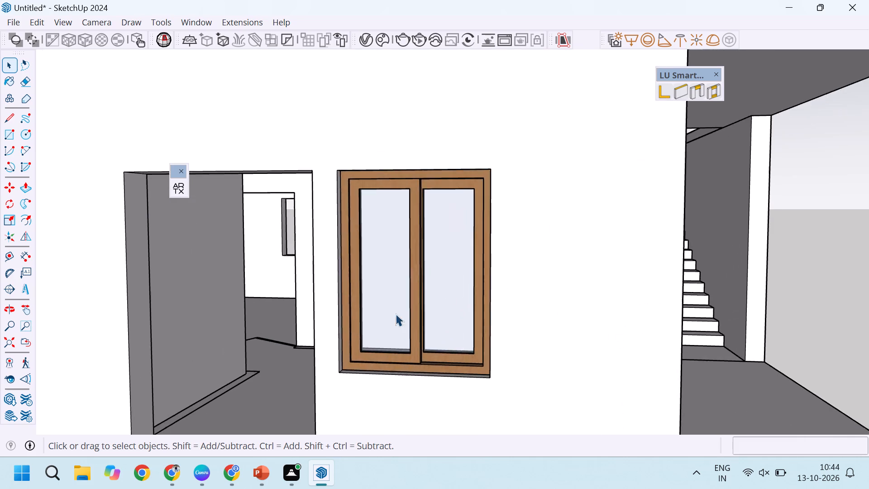
Copy the sliding window about 13' 4 7/8" along the front wall into the opening on the door's other side, matching sill corners.
scroll(287, 350, "up", 6)
scroll(506, 362, "up", 1)
scroll(410, 358, "down", 5)
scroll(540, 341, "up", 2)
left_click(540, 339)
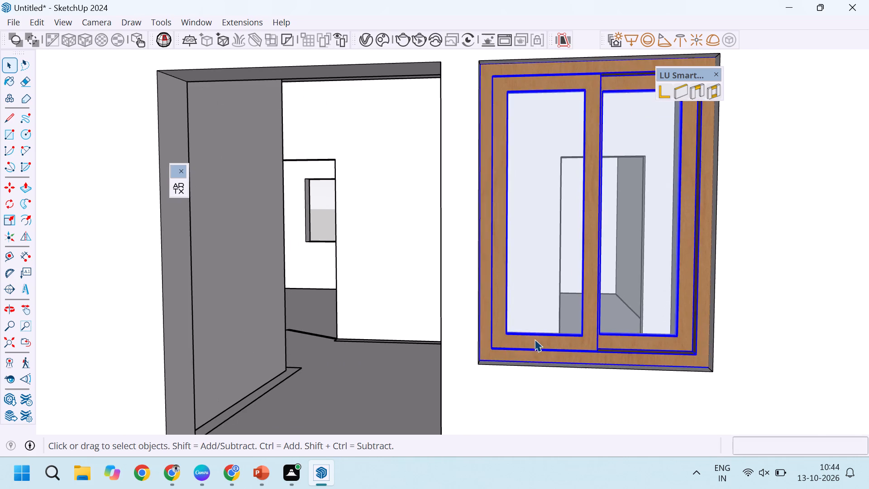
scroll(480, 351, "up", 9)
key("m")
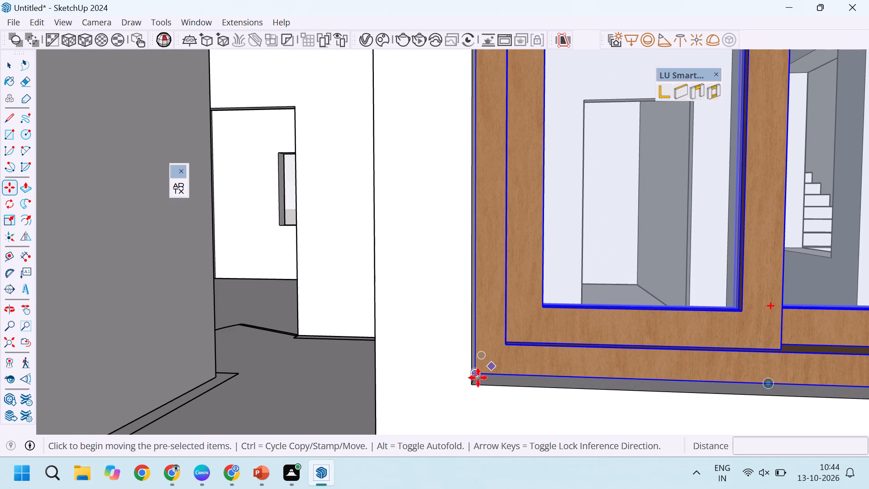
scroll(469, 392, "up", 5)
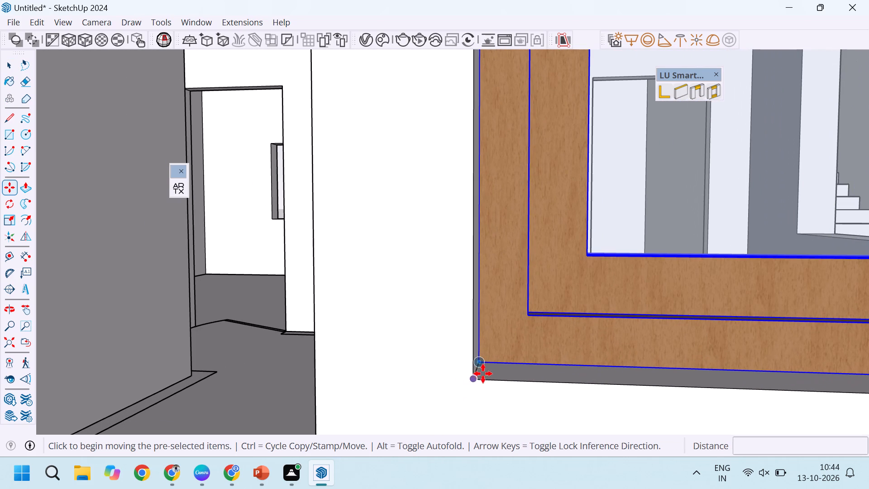
middle_click_drag(470, 382, 446, 394)
scroll(446, 394, "up", 1)
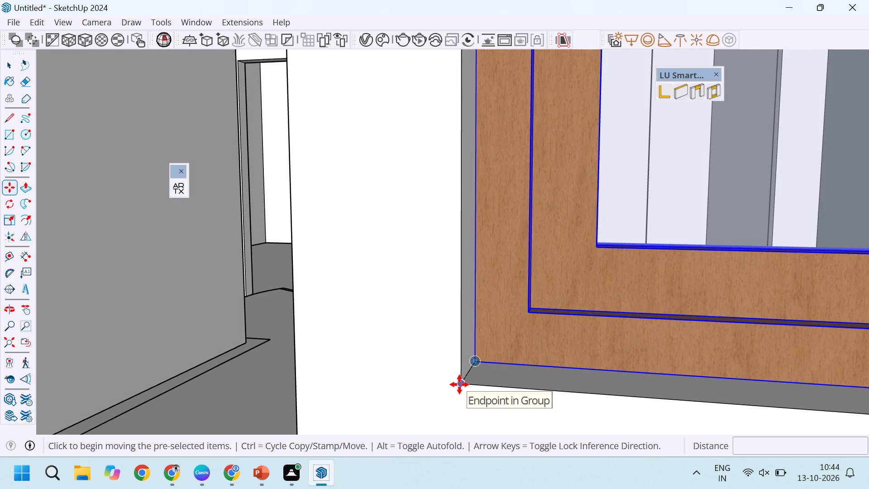
left_click(459, 384)
scroll(523, 281, "down", 17)
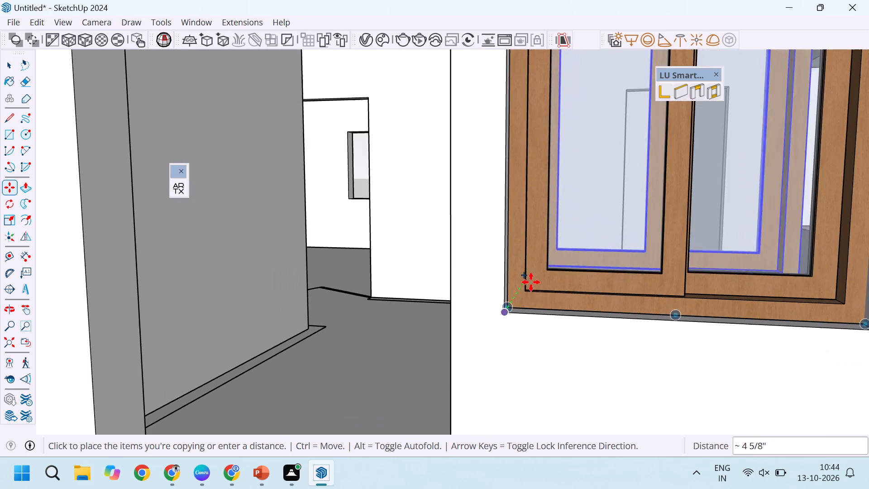
scroll(531, 282, "down", 16)
scroll(221, 253, "up", 12)
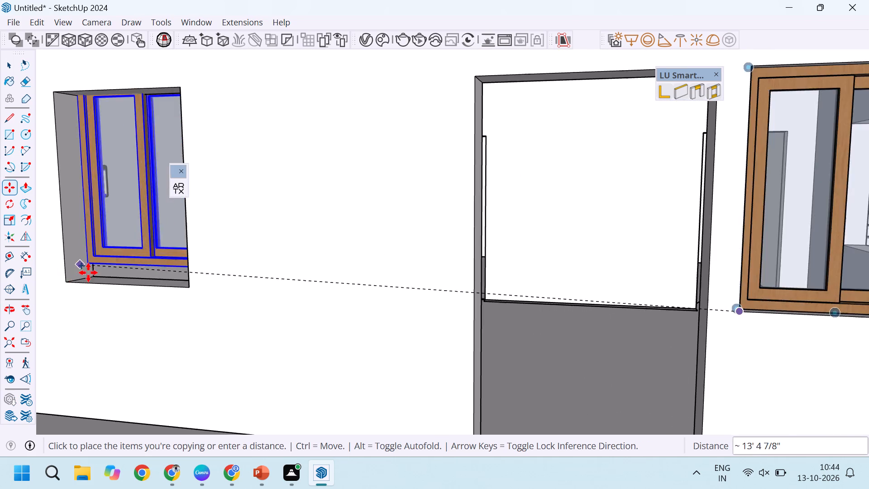
scroll(201, 262, "down", 6)
scroll(93, 278, "up", 13)
scroll(162, 273, "up", 5)
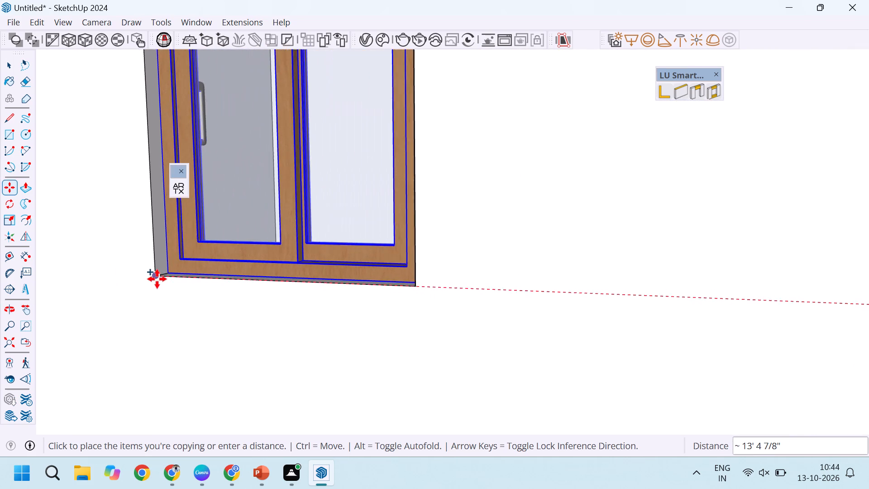
left_click(158, 274)
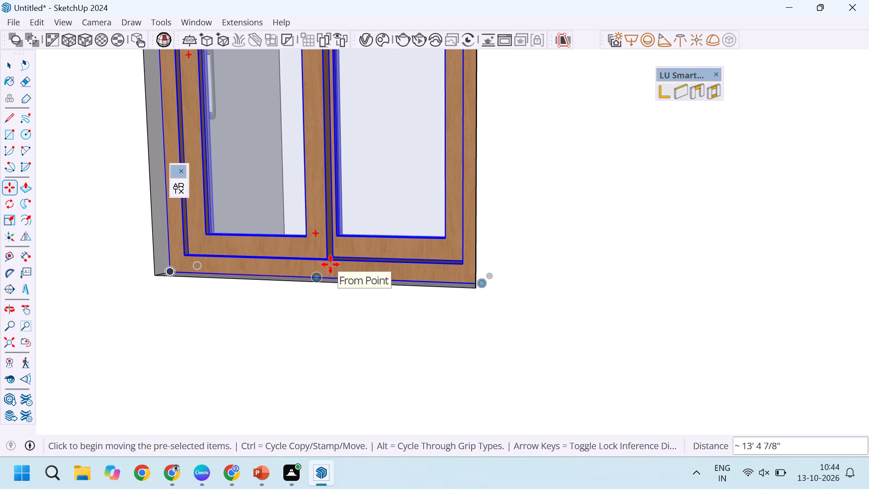
key("space")
scroll(361, 283, "down", 8)
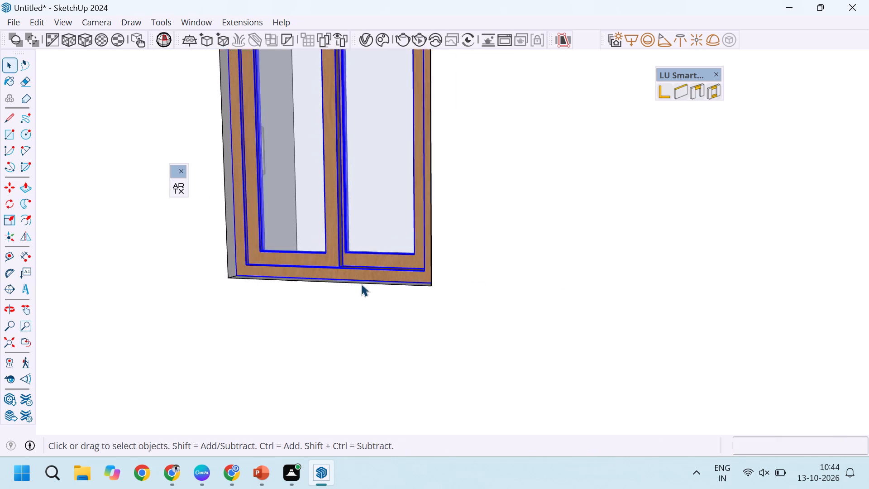
scroll(361, 284, "down", 12)
middle_click_drag(320, 318, 459, 359)
scroll(464, 360, "down", 6)
left_click(239, 323)
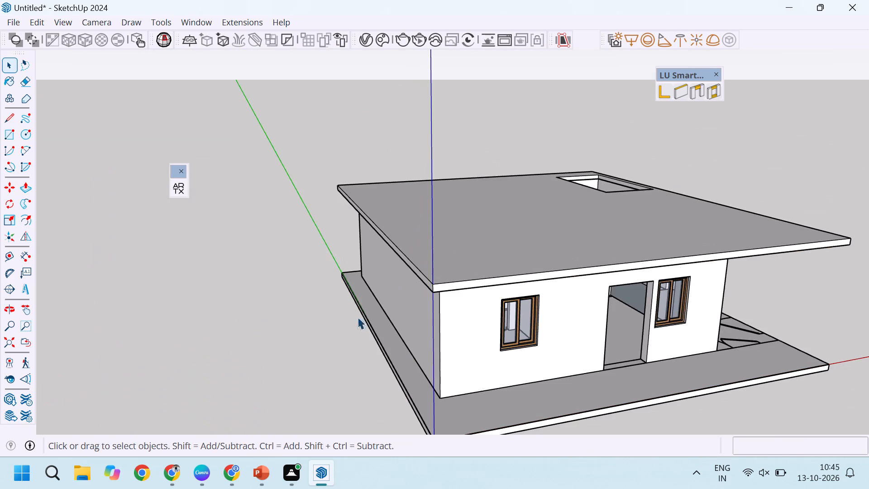
Copy the sliding window beside the front door to the free space outside the house's stair side.
middle_click_drag(711, 295, 506, 319)
middle_click(504, 319)
middle_click_drag(791, 305, 612, 323)
scroll(624, 316, "up", 3)
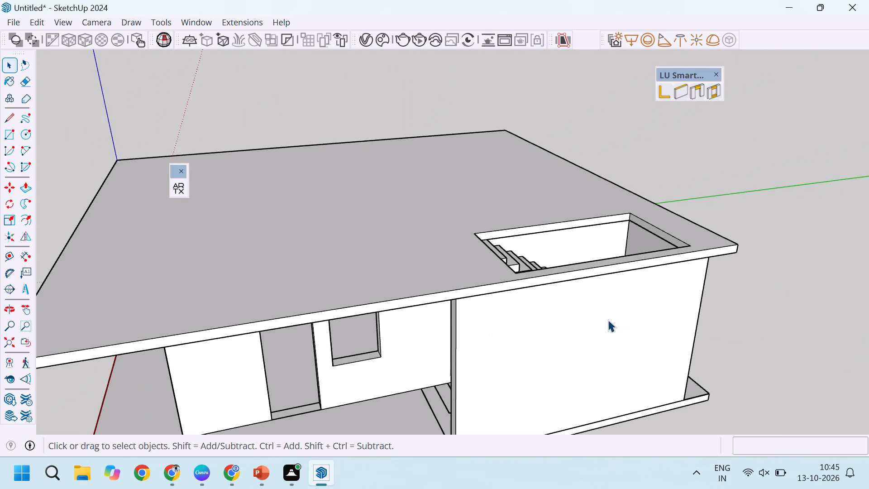
scroll(609, 317, "down", 8)
middle_click_drag(336, 344, 456, 310)
scroll(405, 349, "up", 10)
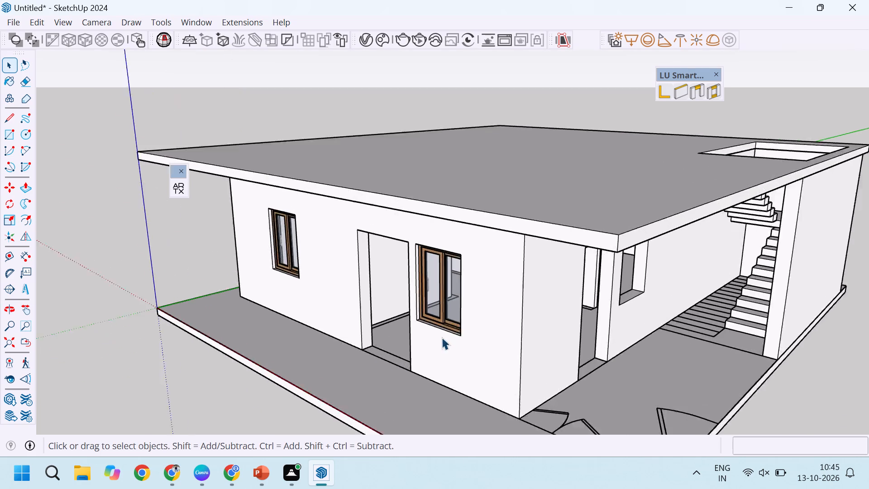
scroll(442, 337, "up", 7)
left_click(441, 298)
scroll(416, 297, "up", 10)
scroll(385, 318, "up", 5)
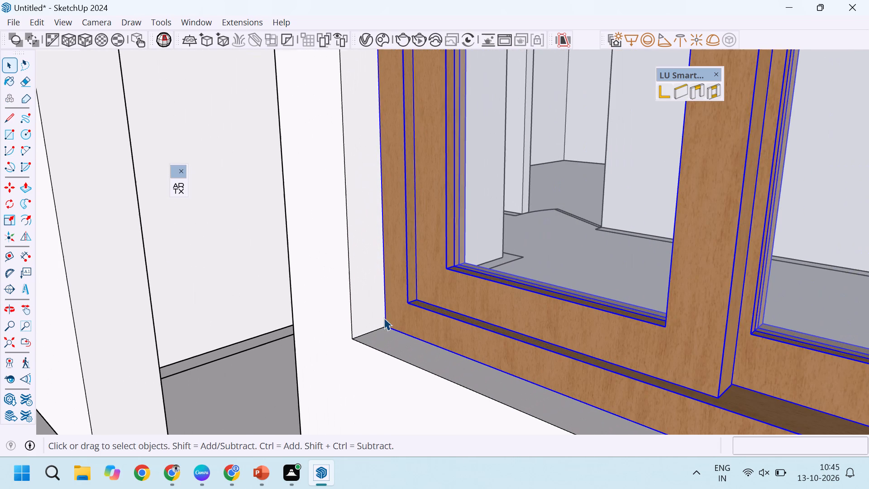
key("m")
left_click(380, 324)
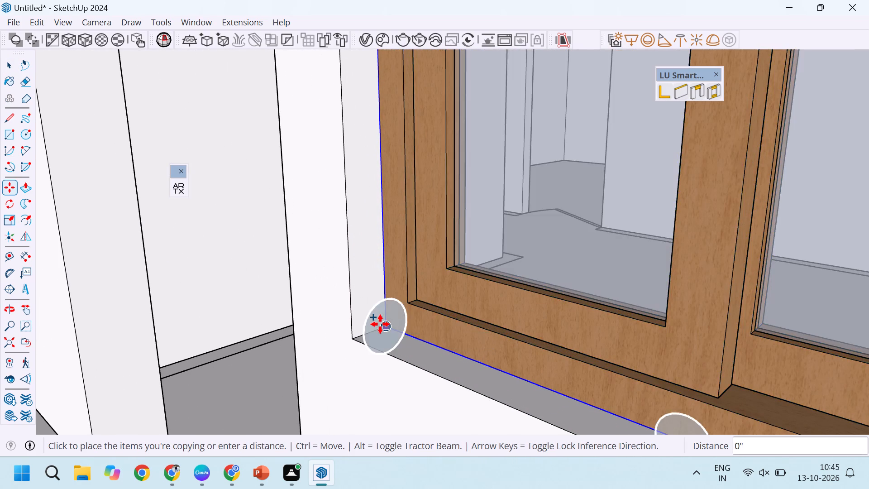
scroll(380, 324, "down", 20)
scroll(380, 324, "down", 19)
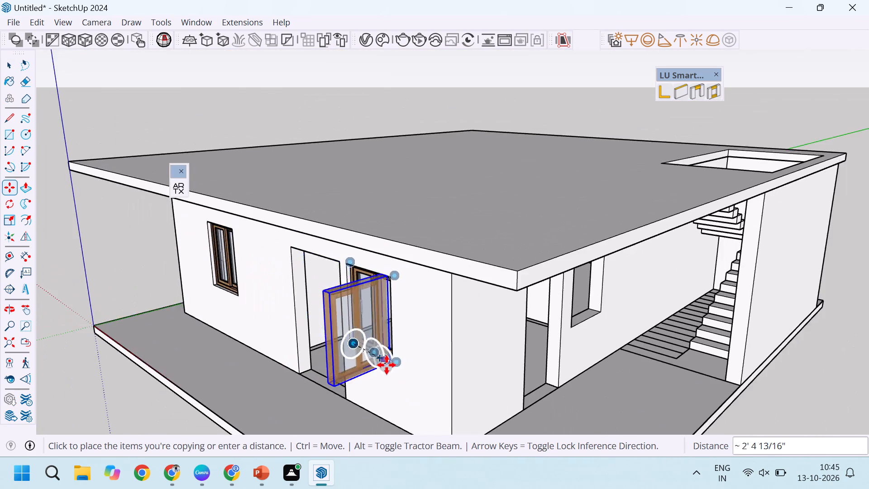
scroll(387, 365, "down", 1)
scroll(482, 353, "up", 20)
scroll(482, 353, "up", 7)
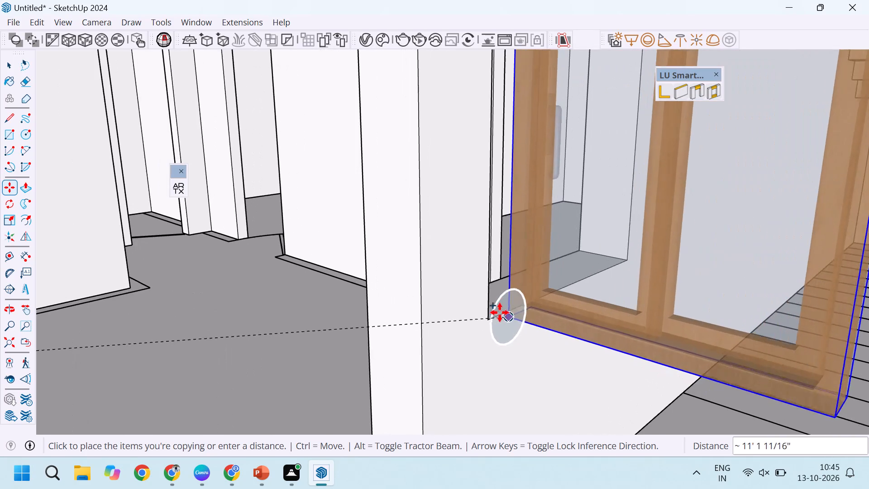
scroll(510, 327, "down", 20)
scroll(510, 327, "down", 1)
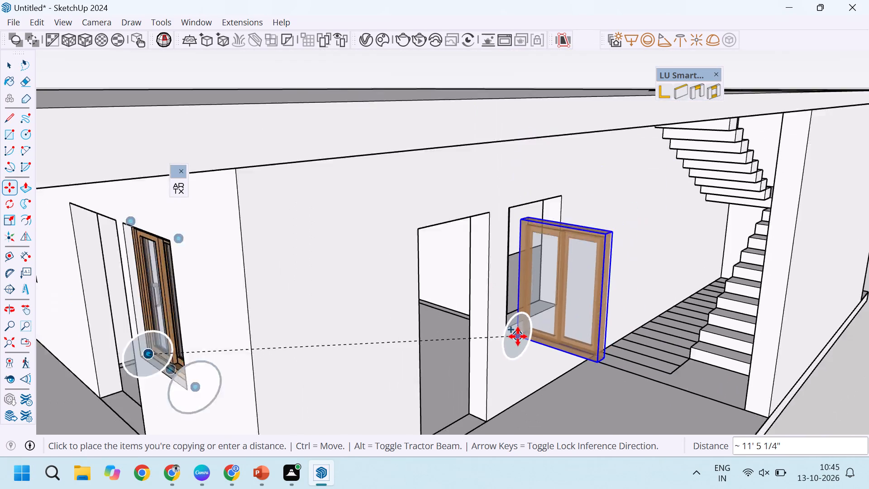
scroll(518, 336, "down", 9)
left_click(733, 359)
Rotate the freestanding window copy a quarter turn about its top corner in the horizontal plane, parallel to the stair-side wall.
scroll(739, 353, "up", 5)
scroll(780, 286, "up", 2)
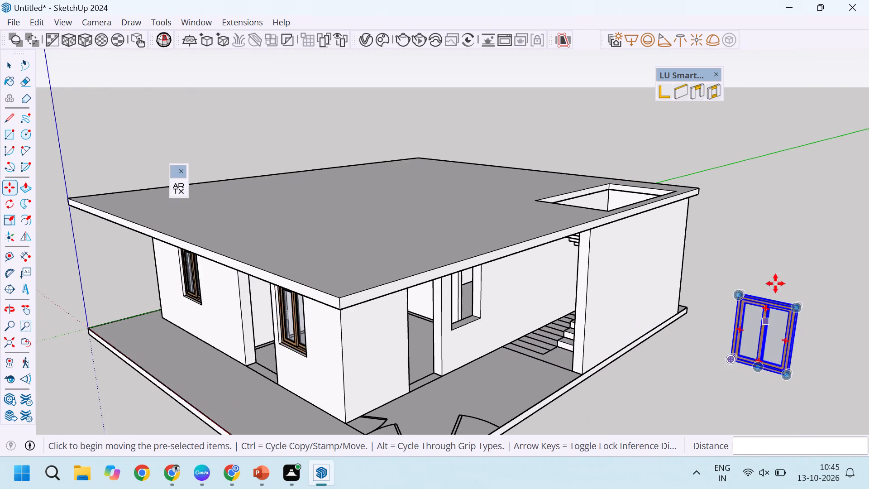
scroll(775, 283, "up", 1)
middle_click_drag(752, 318, 750, 405)
scroll(736, 329, "down", 13)
scroll(740, 362, "up", 7)
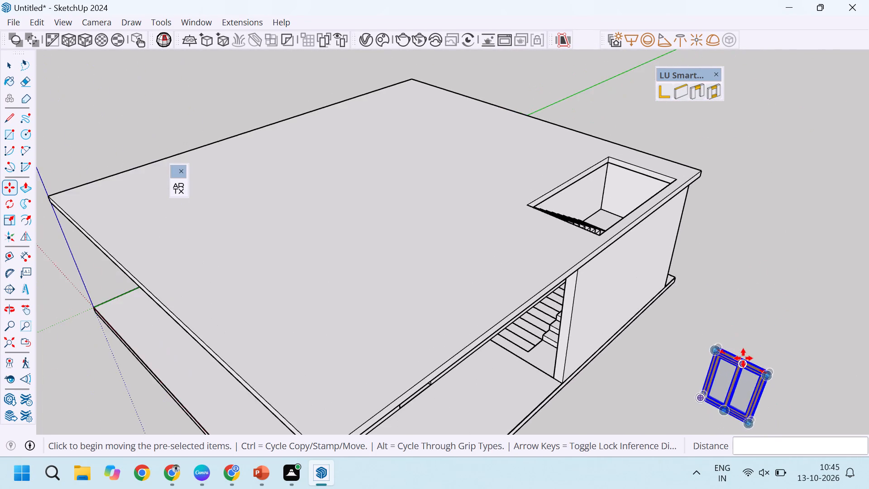
scroll(743, 358, "up", 12)
scroll(717, 343, "down", 5)
key("space")
right_click(735, 379)
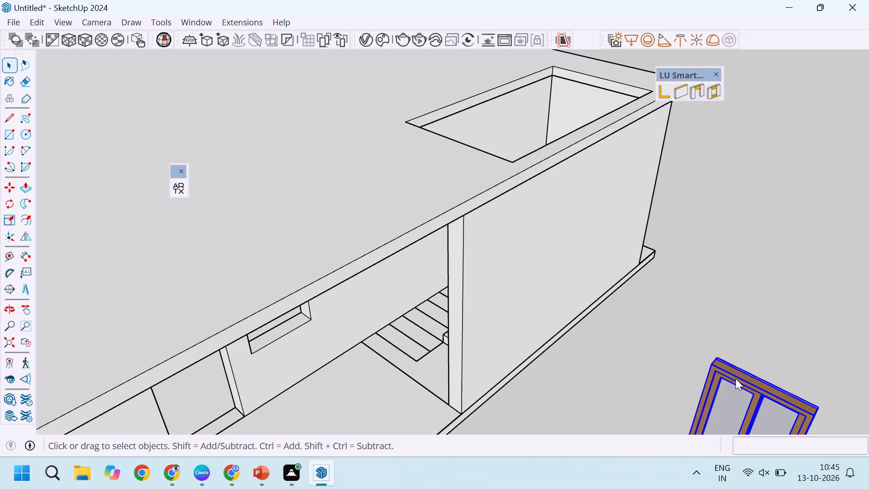
left_click(767, 115)
scroll(735, 370, "up", 12)
scroll(708, 345, "down", 5)
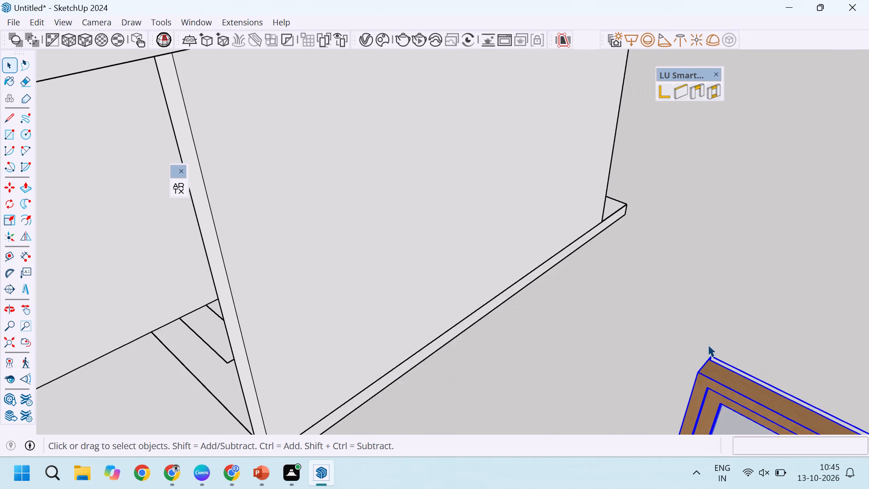
key("q")
left_click(716, 357)
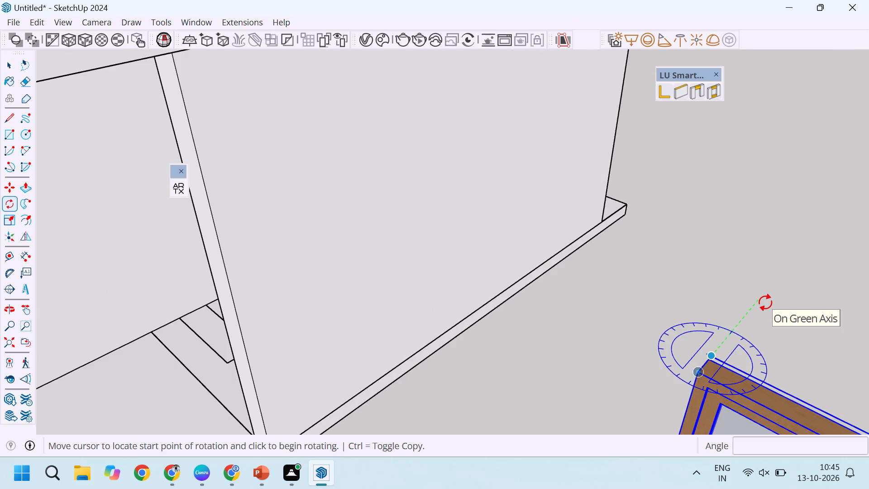
left_click(765, 302)
left_click(627, 315)
scroll(727, 347, "down", 4)
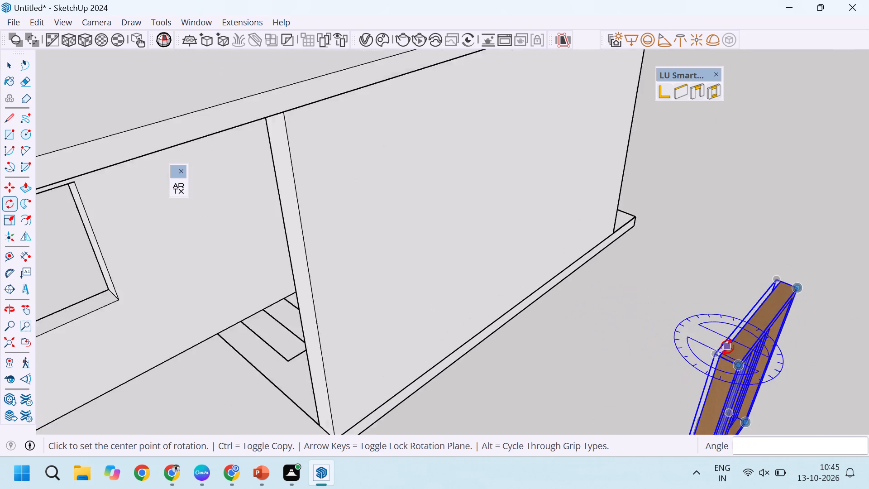
scroll(727, 347, "down", 7)
key("space")
scroll(688, 332, "down", 4)
scroll(736, 419, "up", 11)
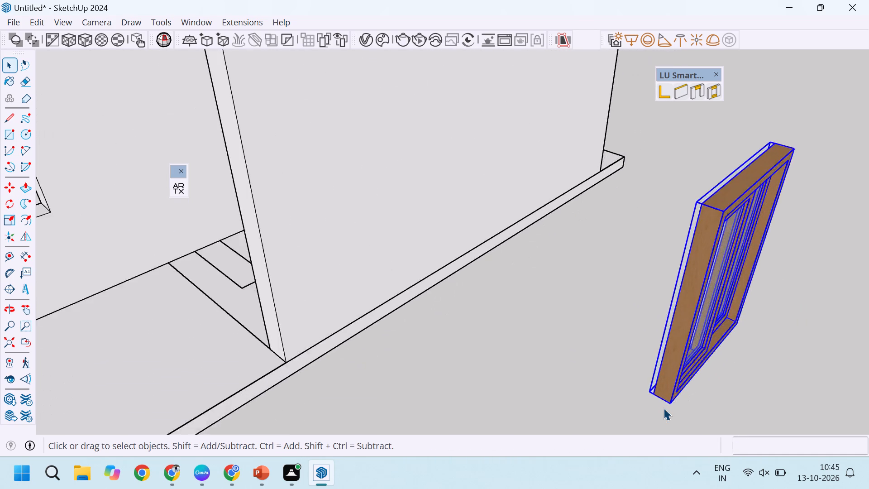
Move the rotated sliding window about 17' 10 3/4" into the stair-side wall's window opening, seating its bottom edge at the sill's end.
scroll(664, 408, "up", 8)
key("m")
scroll(666, 397, "up", 4)
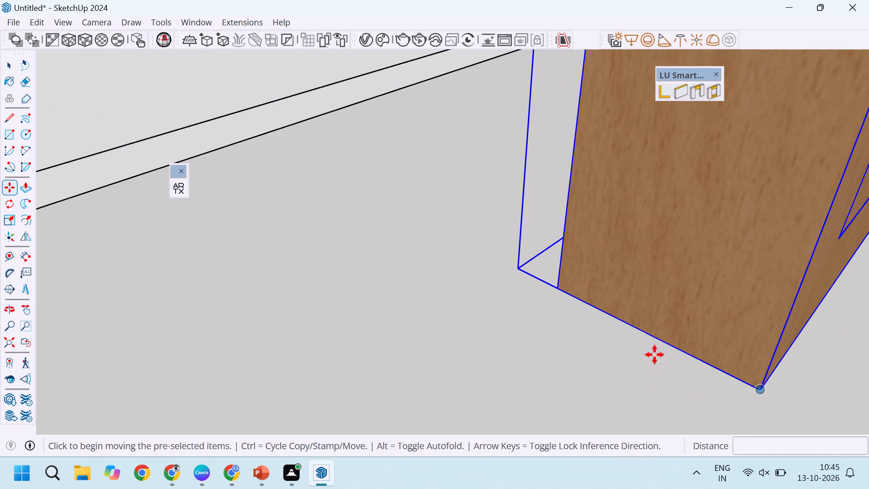
left_click(653, 335)
scroll(647, 272, "down", 15)
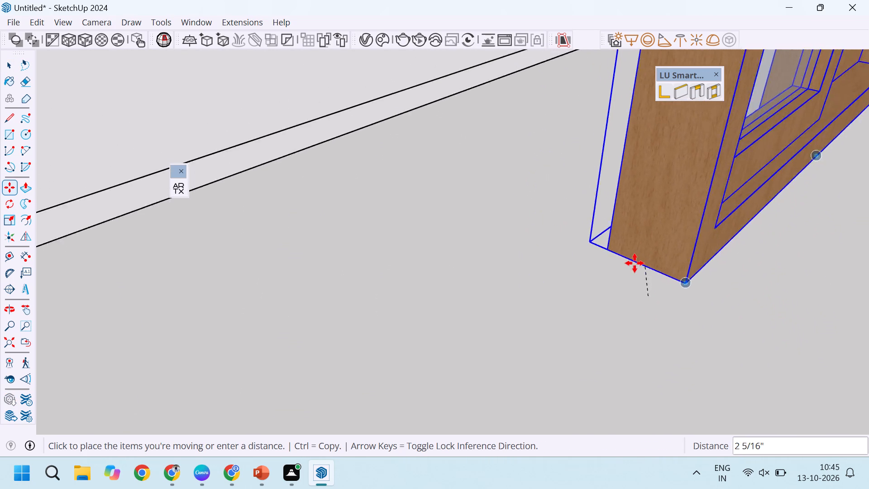
scroll(635, 263, "down", 20)
scroll(635, 263, "down", 17)
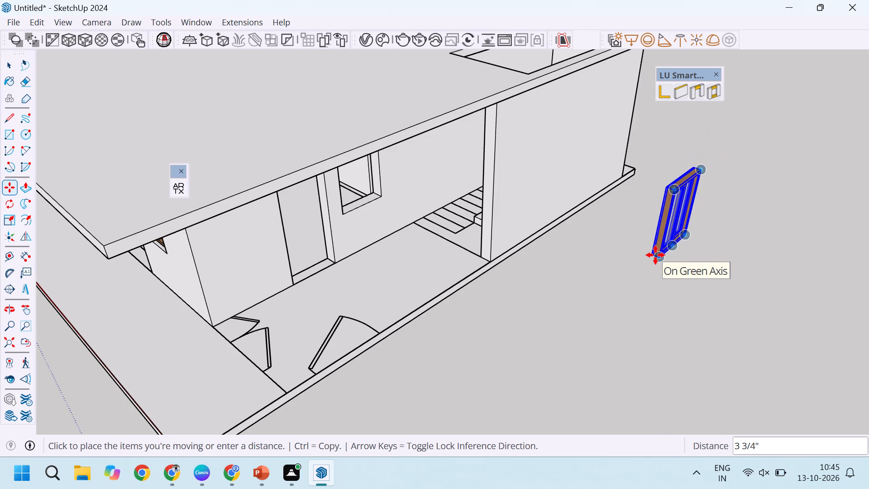
scroll(462, 230, "up", 10)
middle_click_drag(350, 186, 309, 222)
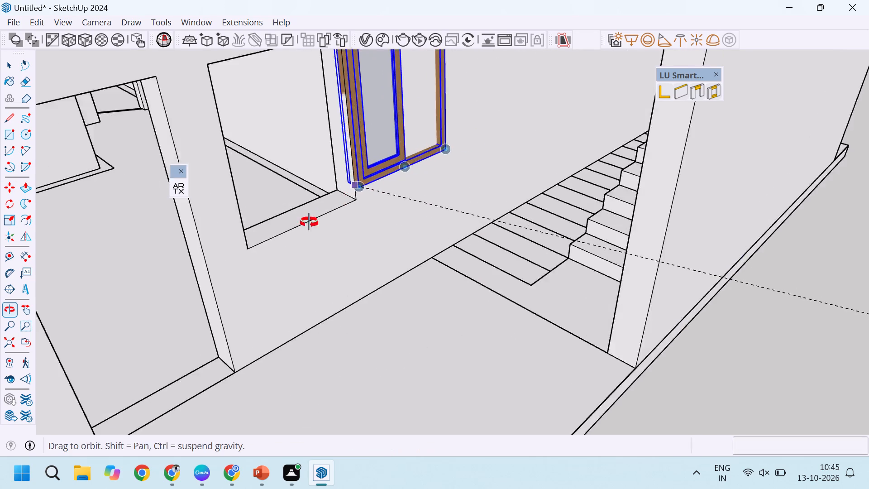
middle_click_drag(309, 222, 283, 224)
scroll(258, 224, "up", 6)
middle_click_drag(254, 221, 166, 239)
scroll(158, 234, "up", 11)
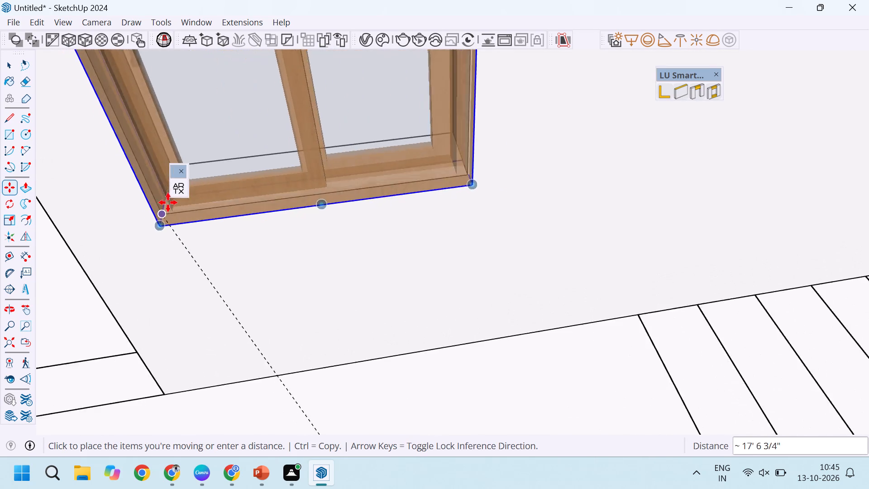
scroll(168, 202, "up", 13)
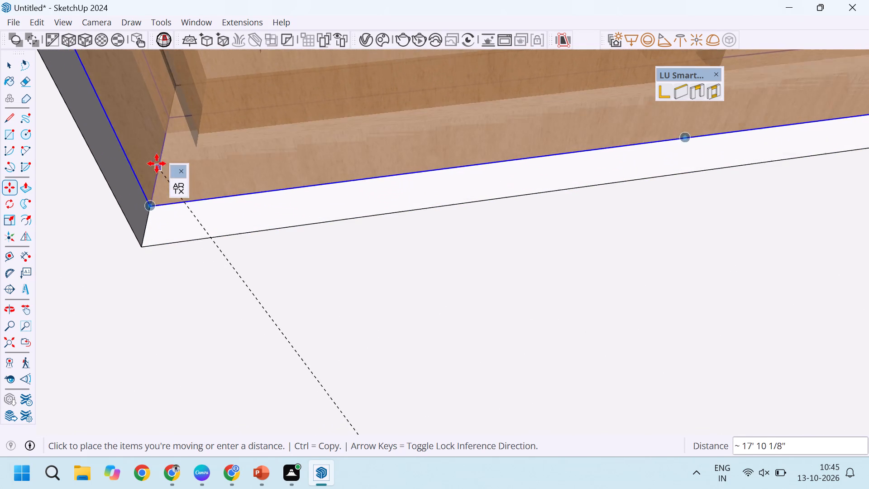
left_click(164, 158)
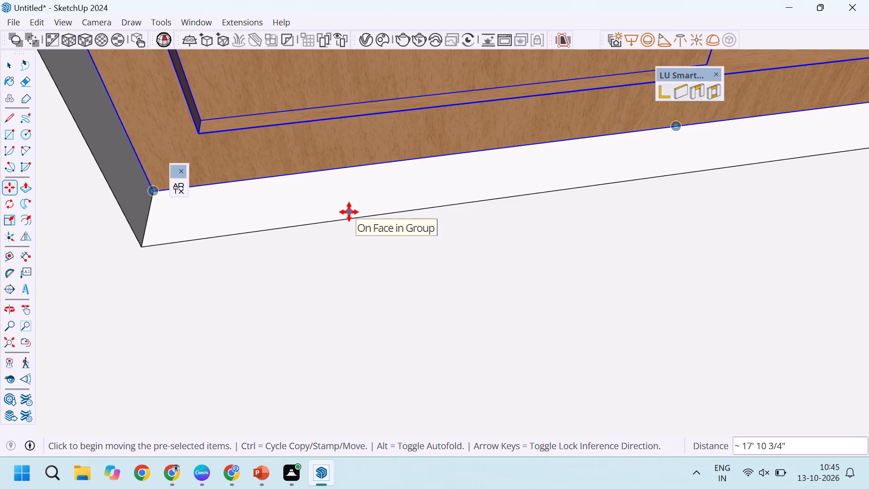
key("space")
Examine the sliding window fitted in the stair-side wall and the empty door openings around the house.
scroll(349, 216, "down", 19)
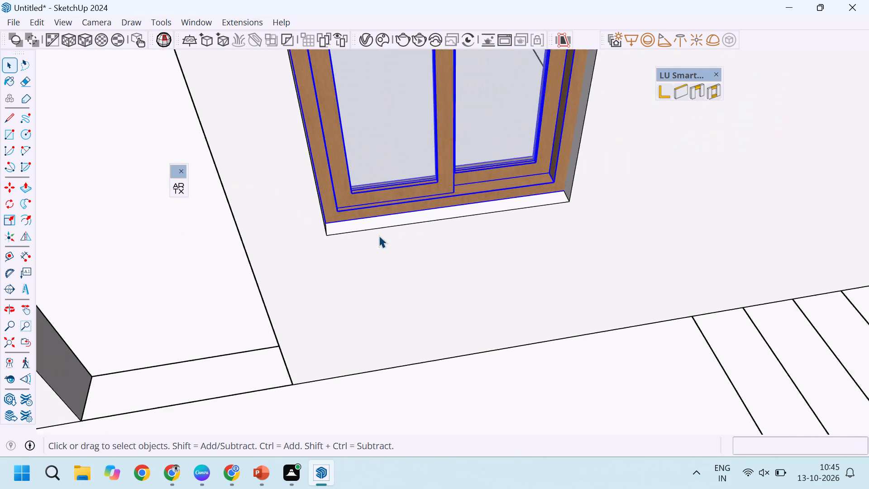
scroll(379, 235, "down", 10)
middle_click_drag(367, 263, 384, 186)
scroll(438, 204, "up", 9)
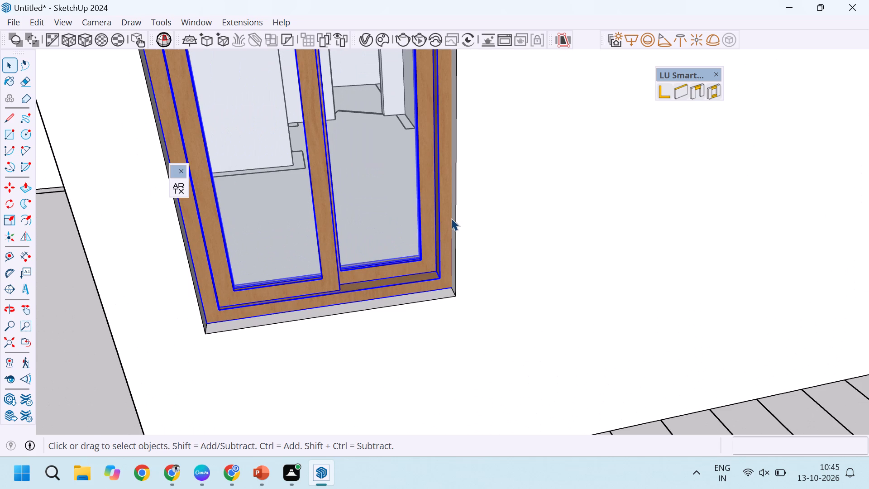
scroll(460, 225, "down", 17)
middle_click_drag(415, 297, 558, 240)
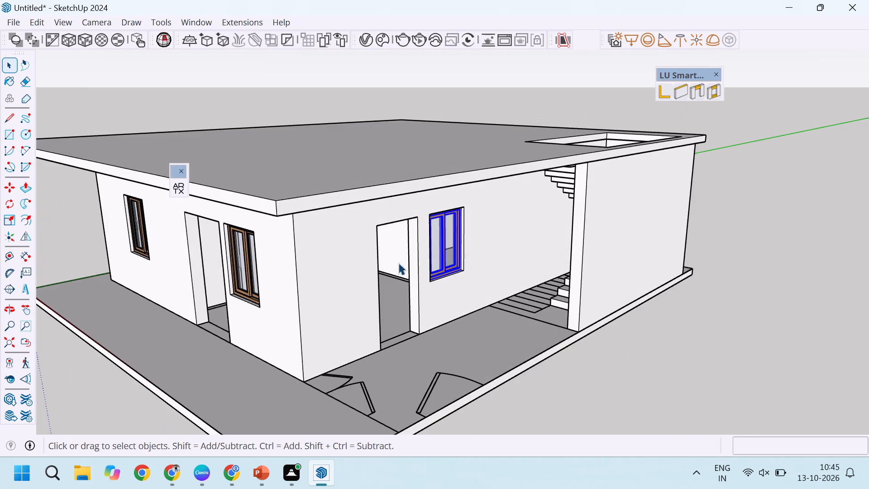
scroll(348, 321, "down", 4)
middle_click_drag(257, 322, 539, 289)
scroll(459, 301, "down", 4)
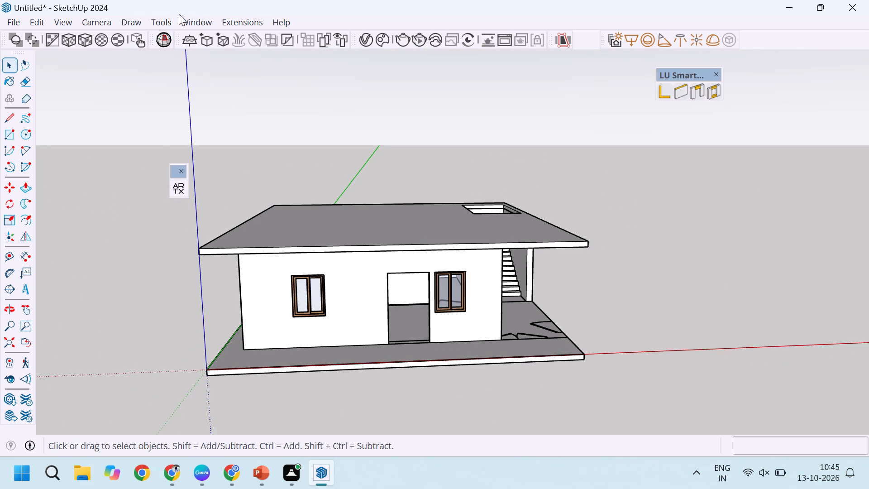
Search 3D Warehouse for "door" and browse the door models for a simple wooden one.
left_click(206, 26)
left_click(248, 133)
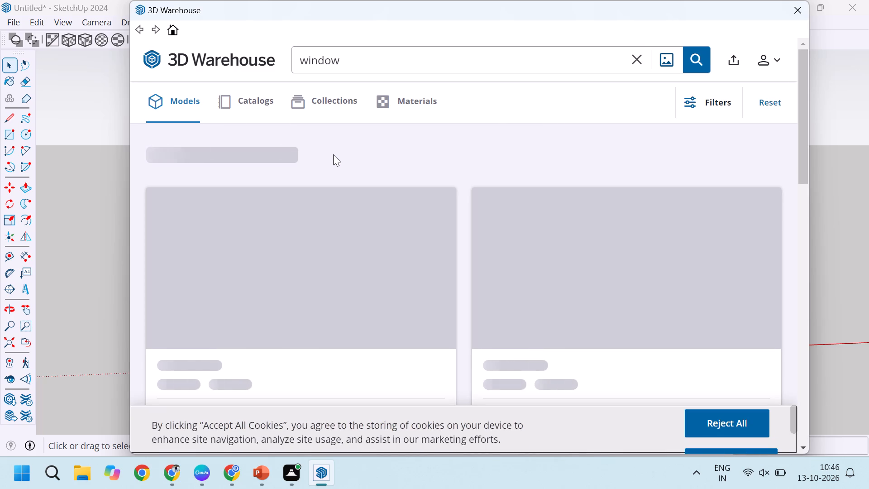
double_click(637, 65)
type("door")
key("Return")
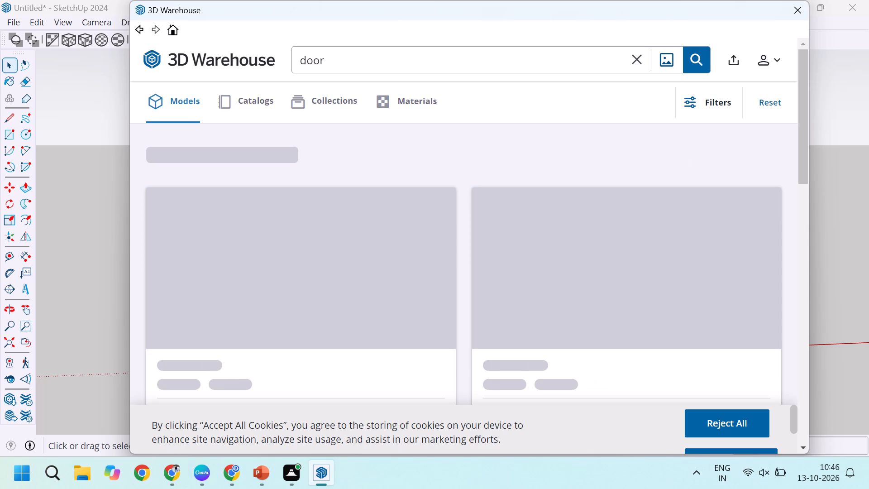
scroll(464, 223, "up", 5)
scroll(483, 251, "down", 4)
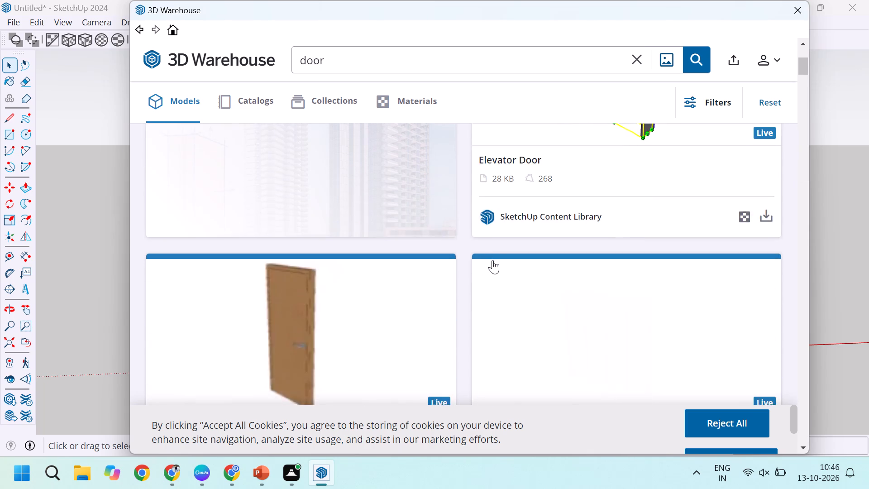
scroll(492, 260, "down", 4)
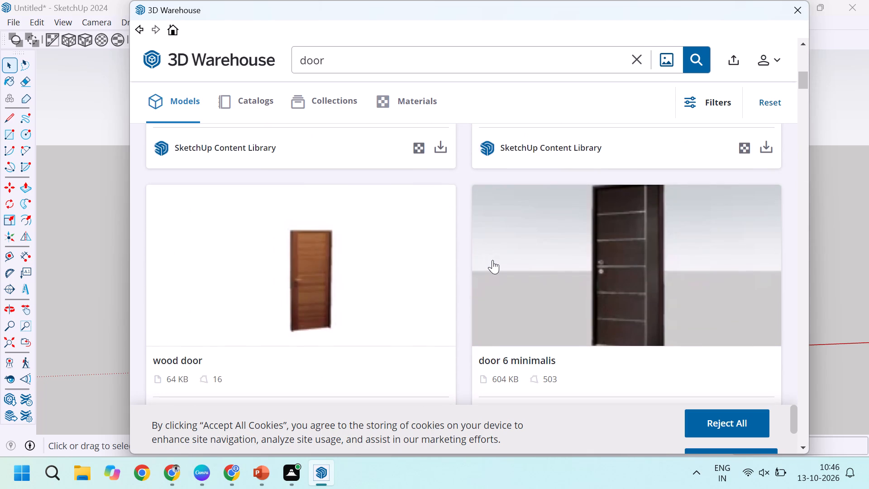
scroll(492, 260, "down", 1)
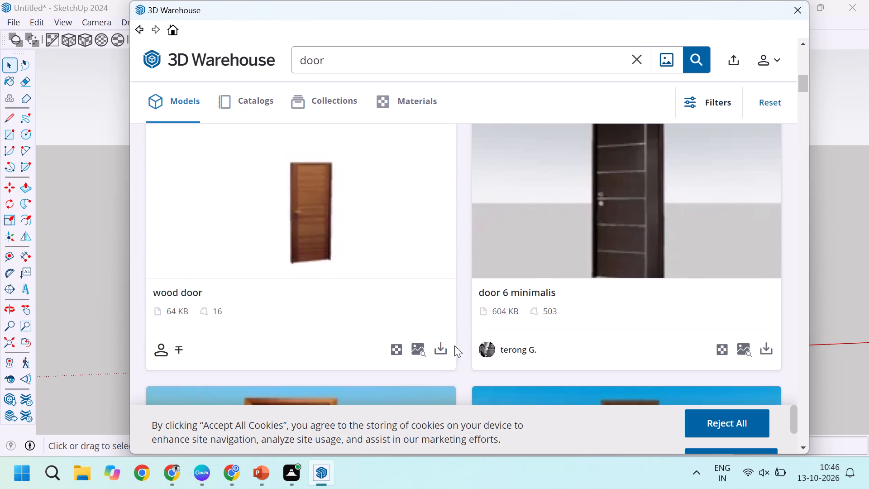
scroll(468, 329, "down", 2)
scroll(438, 209, "down", 2)
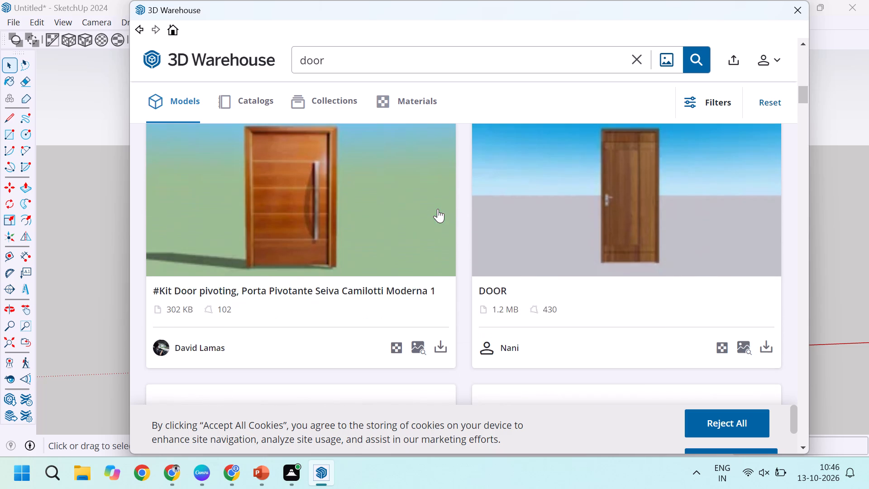
scroll(438, 209, "up", 2)
Download the "wood door" model directly into the house model, skipping the subscription promotion.
left_click(443, 203)
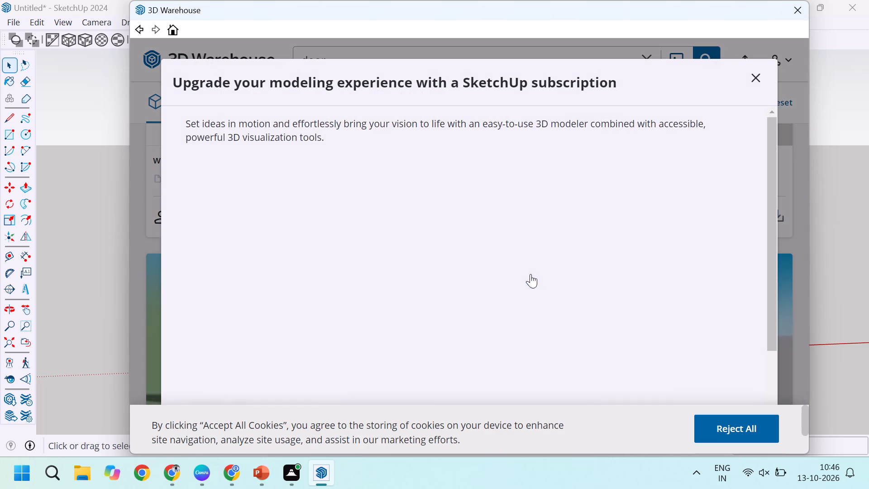
scroll(590, 251, "down", 6)
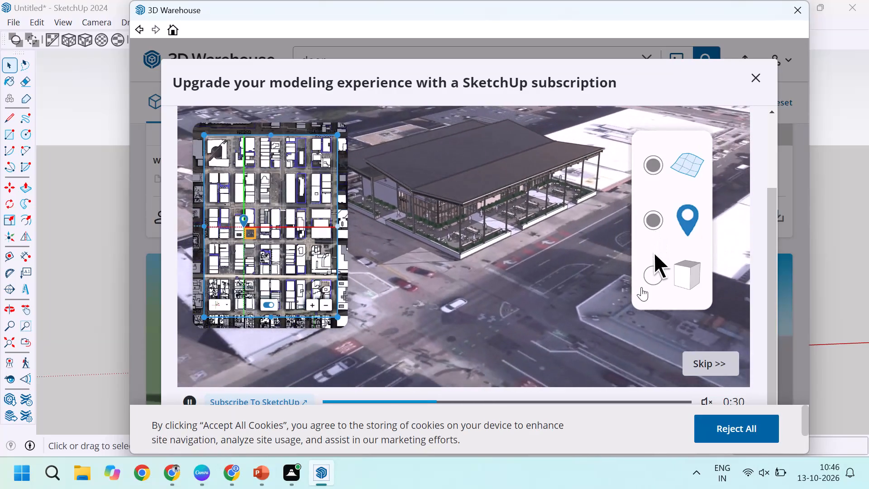
left_click(724, 360)
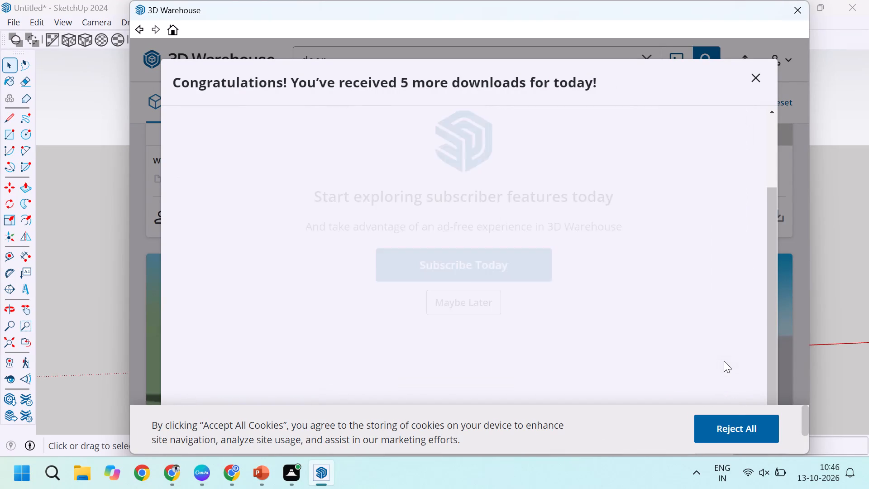
left_click(474, 302)
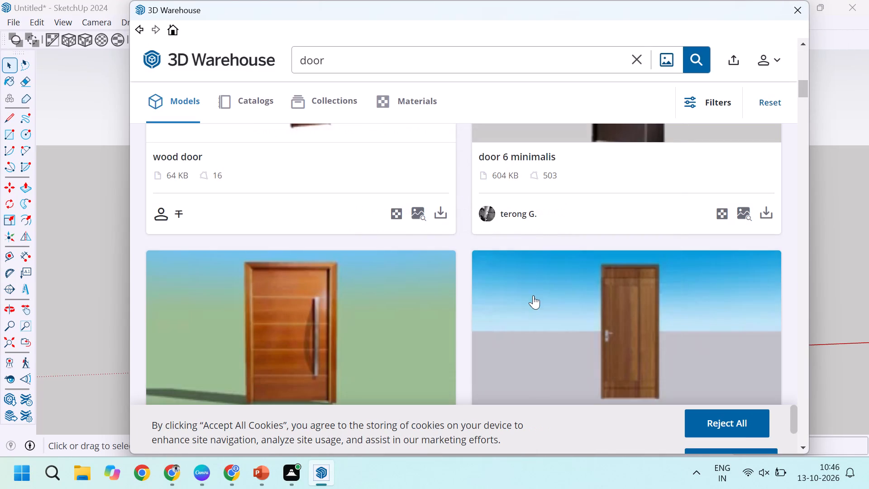
scroll(426, 289, "up", 3)
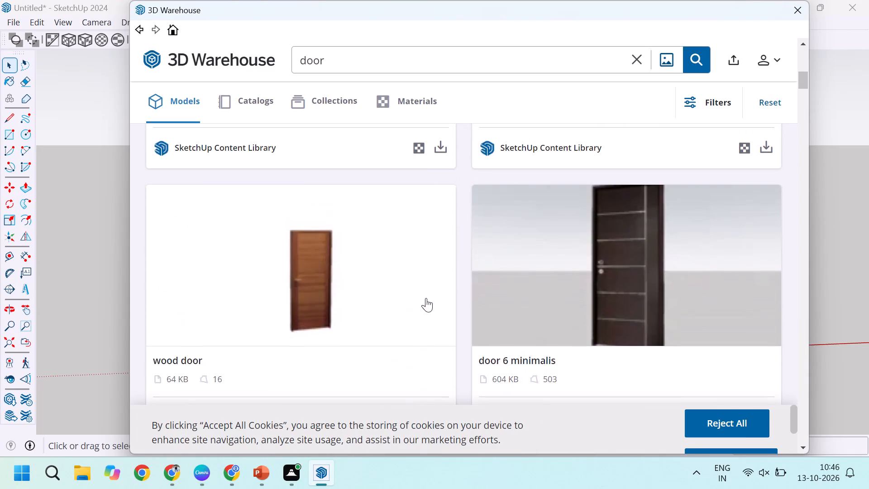
scroll(426, 298, "down", 1)
left_click(449, 348)
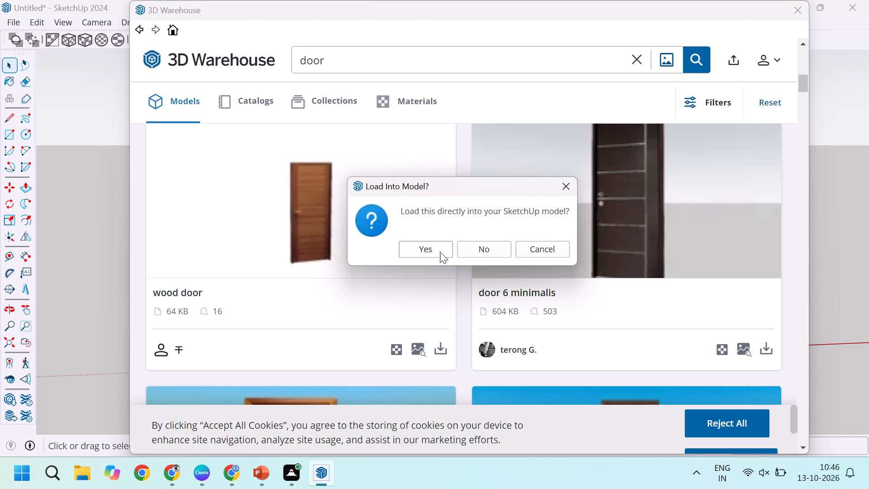
left_click(439, 251)
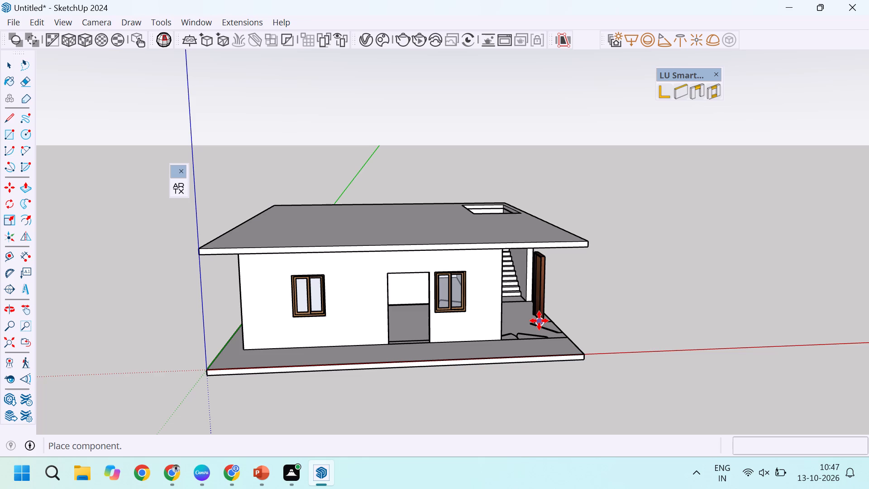
Place the wood door on the floor outside the stair-side wall, between the door opening and the stairs.
scroll(563, 268, "up", 4)
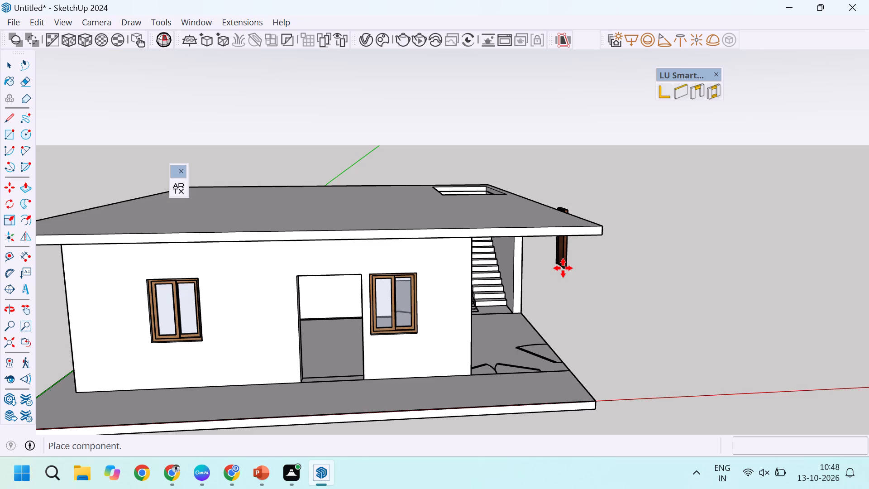
middle_click_drag(594, 334, 497, 357)
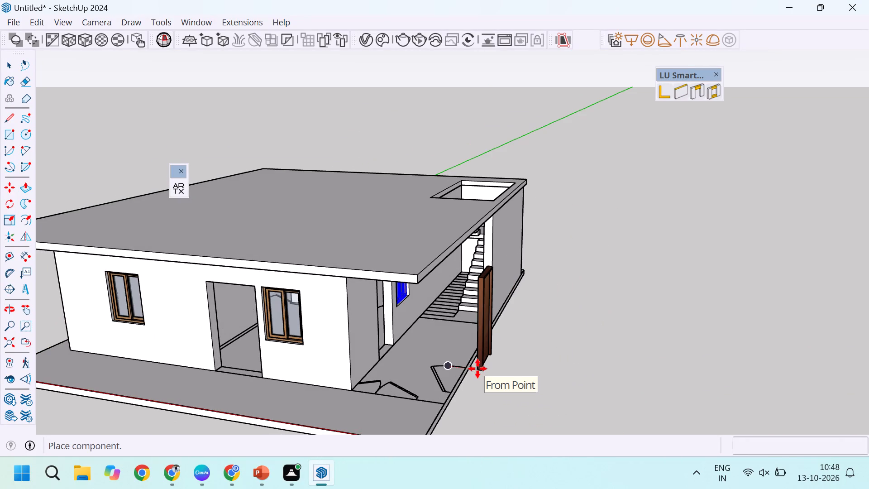
scroll(477, 369, "up", 4)
scroll(355, 314, "up", 8)
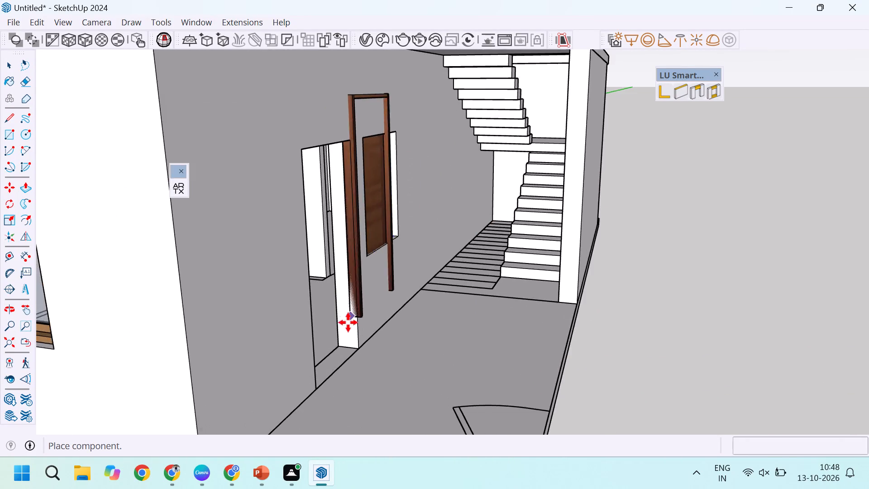
scroll(348, 322, "up", 9)
scroll(344, 348, "down", 4)
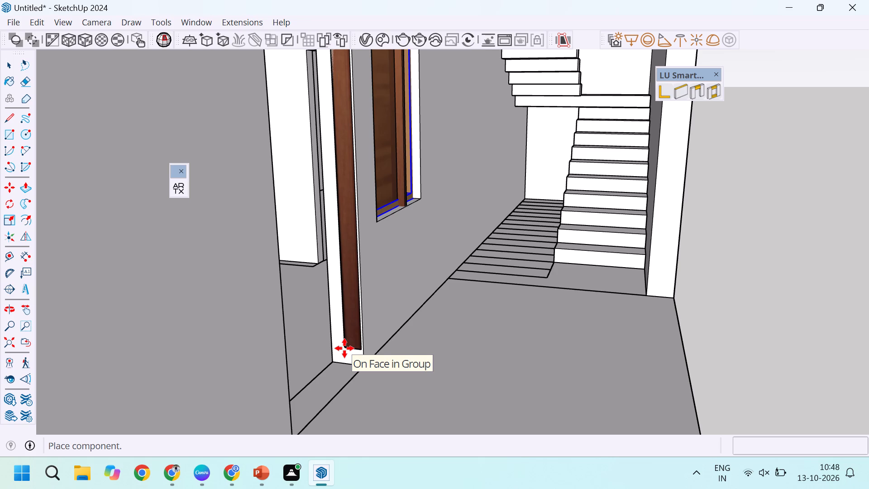
scroll(344, 346, "down", 5)
middle_click_drag(378, 329, 356, 344)
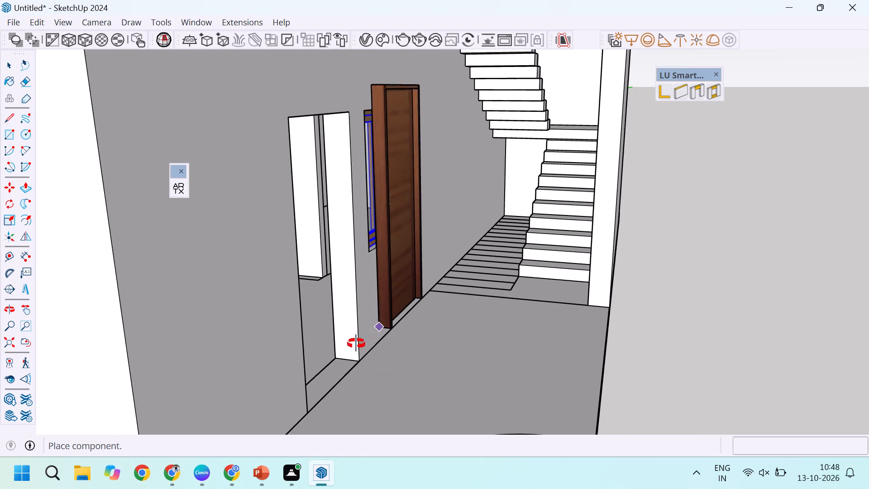
middle_click_drag(356, 344, 314, 369)
scroll(329, 268, "down", 8)
scroll(358, 225, "up", 5)
scroll(235, 296, "up", 2)
middle_click_drag(409, 287, 381, 287)
scroll(367, 308, "up", 4)
left_click(374, 318)
Move the wood door about 6' 5 7/8" by its frame's bottom edge into the stair-side door opening, at the threshold's end.
scroll(374, 319, "up", 12)
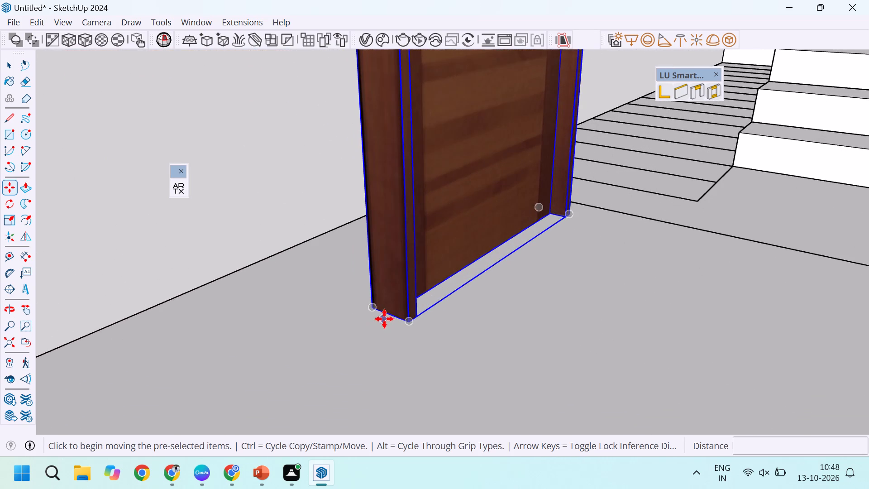
left_click(388, 315)
scroll(446, 242, "down", 15)
middle_click_drag(474, 234, 295, 259)
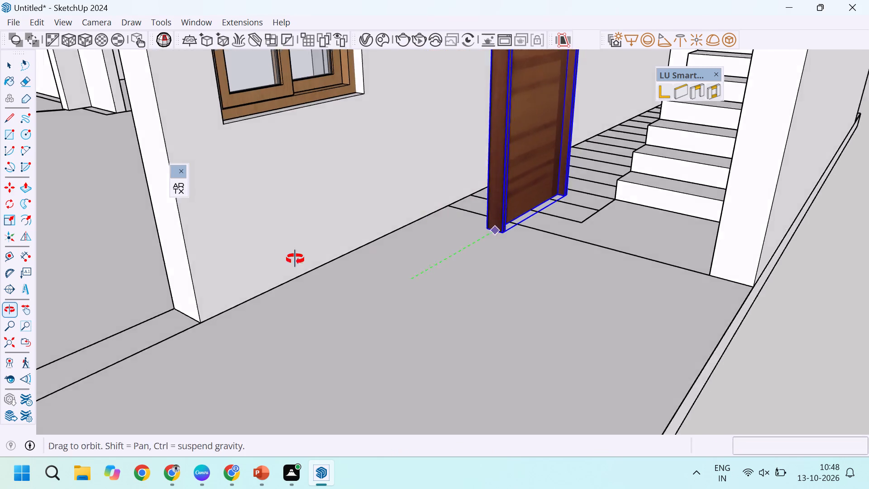
middle_click_drag(295, 259, 291, 259)
scroll(291, 259, "down", 14)
scroll(281, 198, "up", 18)
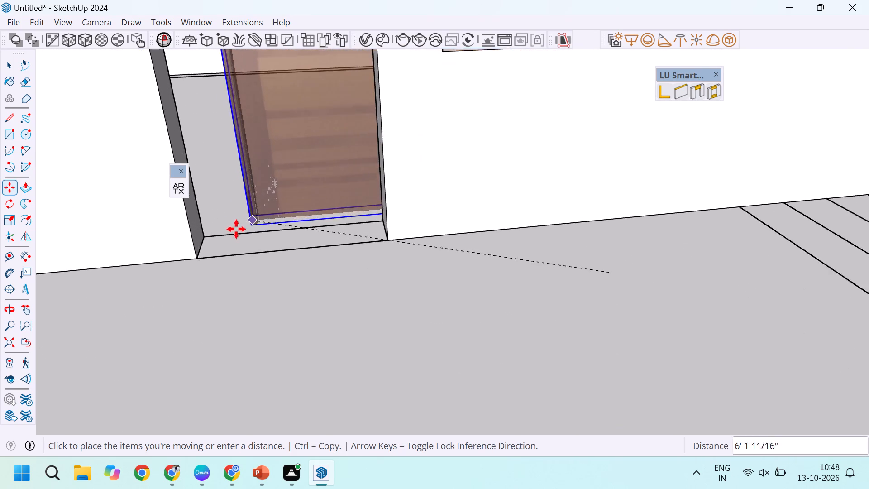
scroll(236, 229, "up", 20)
scroll(236, 229, "up", 4)
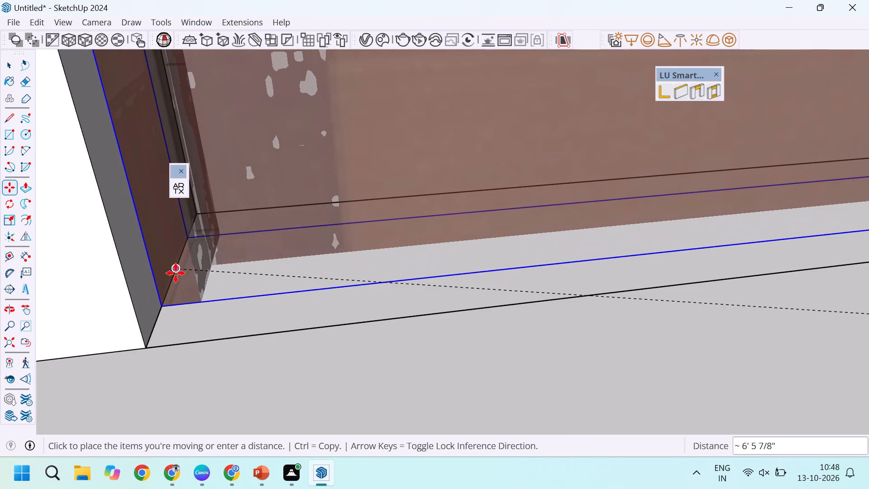
left_click(176, 273)
scroll(192, 349, "down", 20)
scroll(192, 349, "down", 14)
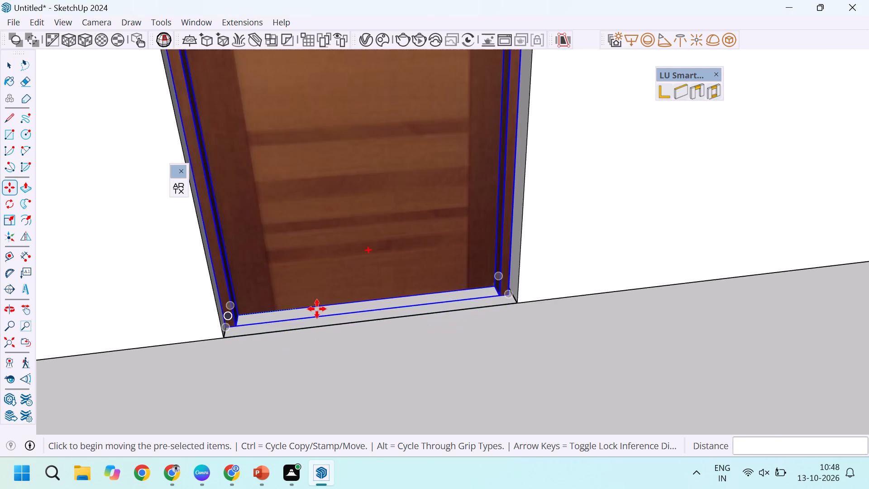
Scale the wood door's height to about 0.97 so its frame meets the head of the stair-side door opening.
scroll(317, 309, "down", 20)
scroll(317, 309, "down", 3)
scroll(349, 227, "up", 7)
middle_click_drag(341, 249, 341, 248)
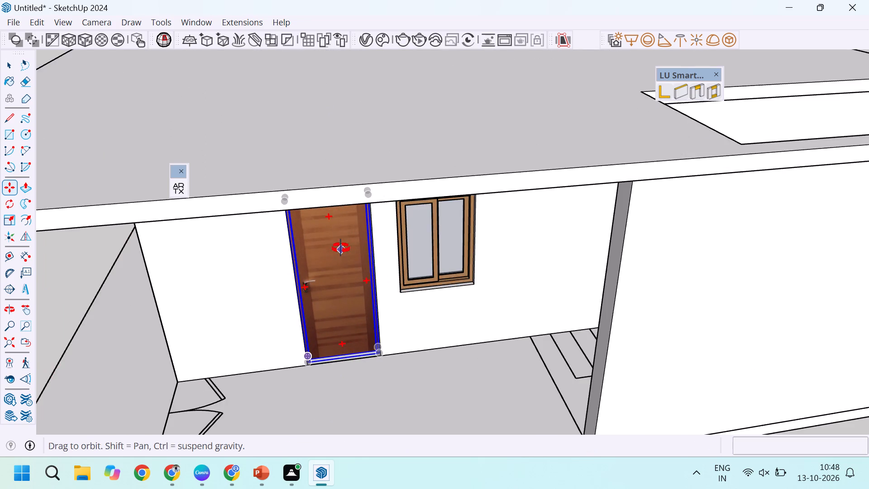
middle_click_drag(341, 248, 338, 190)
scroll(338, 190, "up", 5)
key("s")
scroll(342, 192, "up", 5)
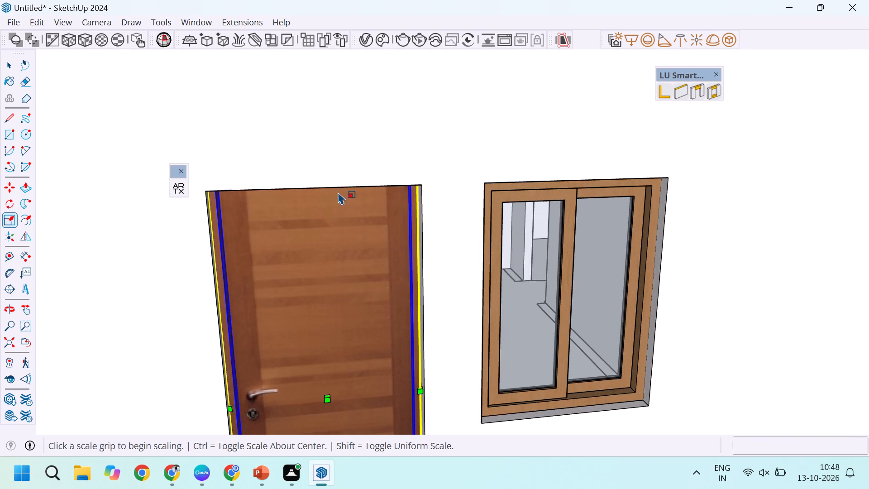
key("k")
scroll(324, 171, "up", 12)
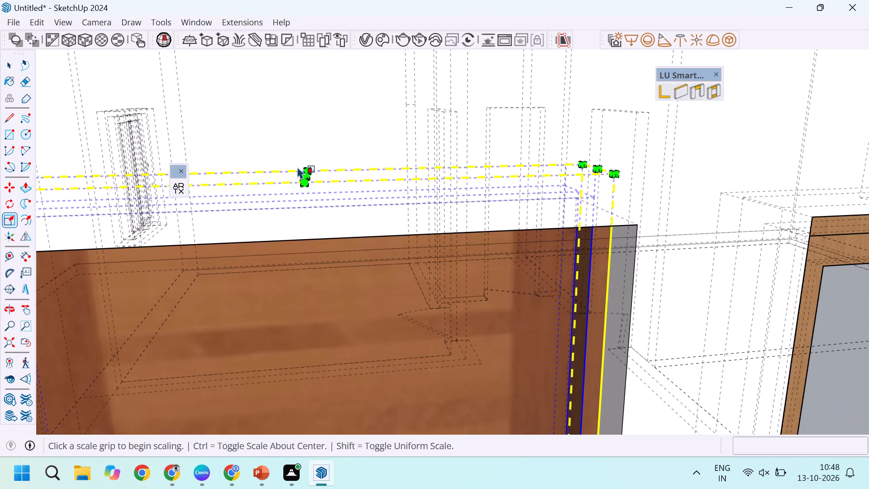
left_click(305, 174)
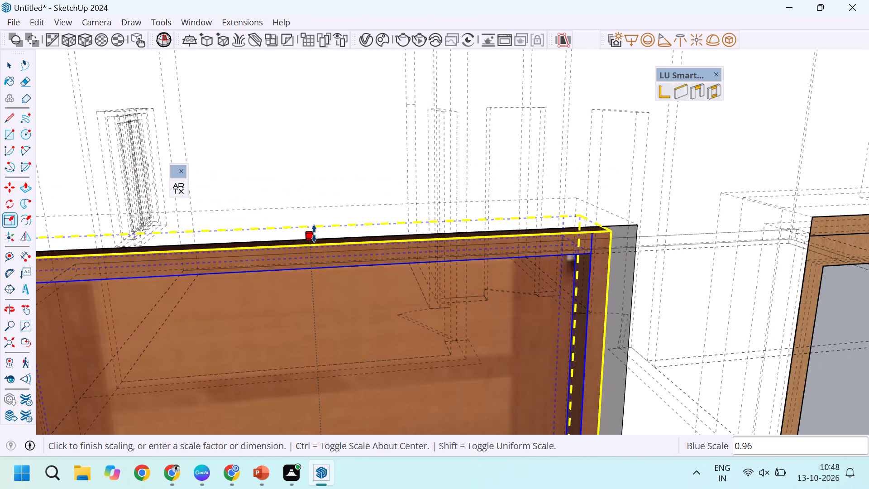
middle_click_drag(314, 234, 325, 174)
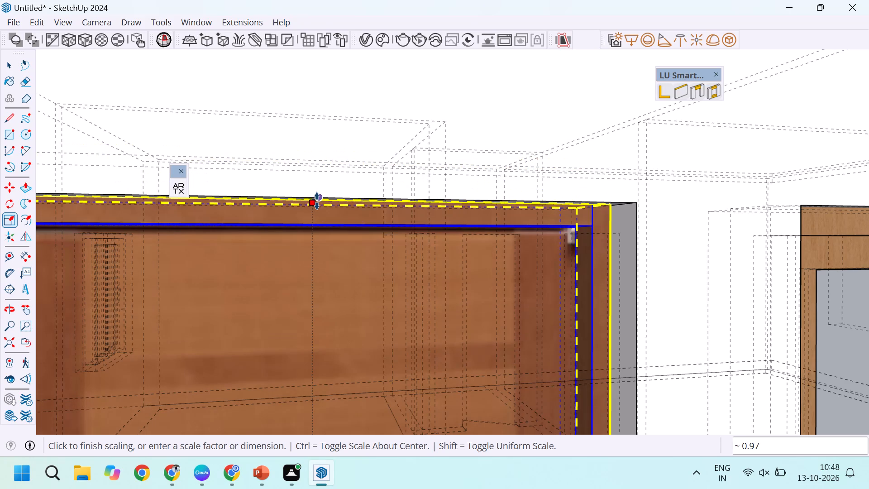
left_click(318, 201)
scroll(364, 153, "down", 20)
key("space")
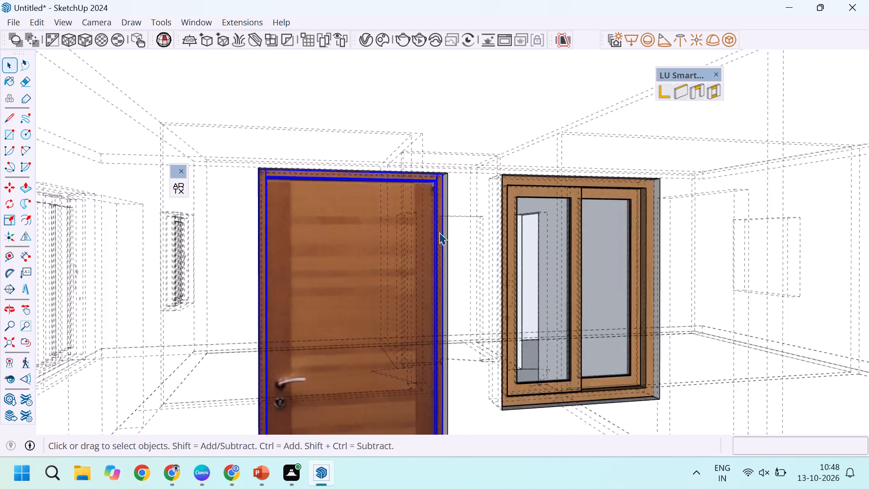
scroll(439, 232, "down", 14)
left_click(215, 267)
middle_click_drag(363, 284, 437, 326)
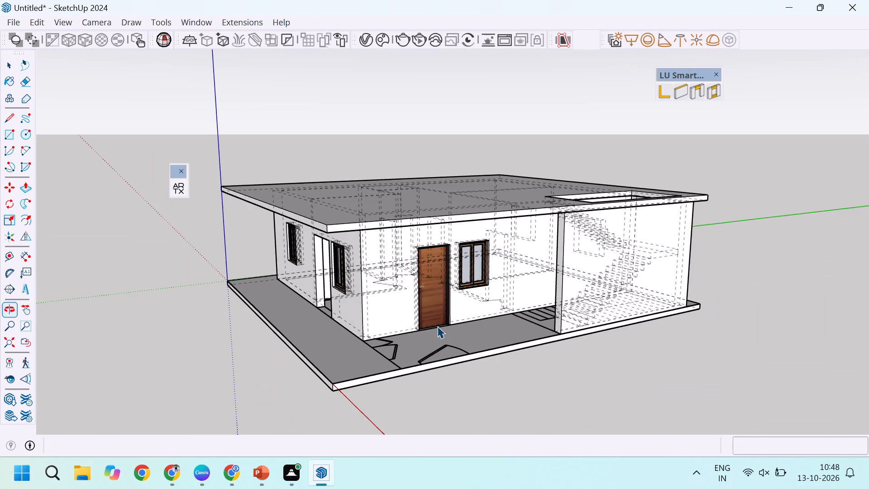
key("k")
Copy the stair-side wood door about 13' 3 1/4" along the red axis, outside the house.
scroll(444, 263, "up", 10)
scroll(492, 390, "down", 10)
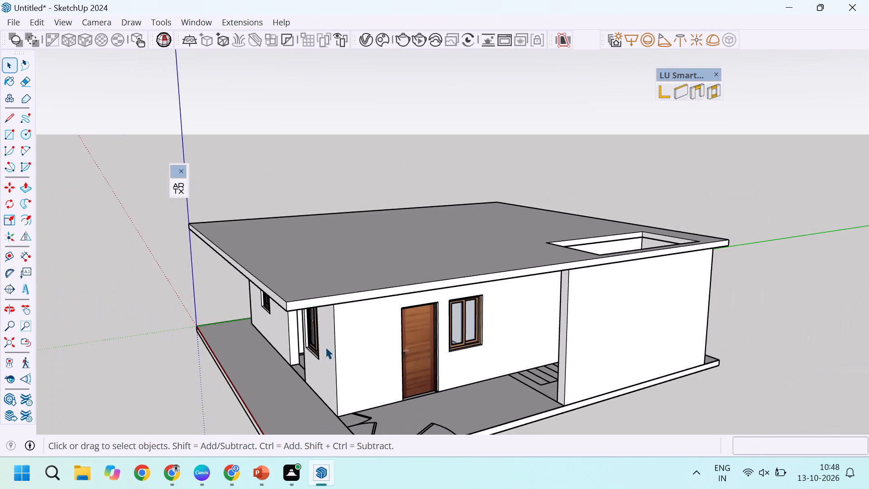
middle_click_drag(387, 357, 524, 342)
middle_click(529, 340)
scroll(450, 333, "down", 4)
scroll(457, 335, "up", 4)
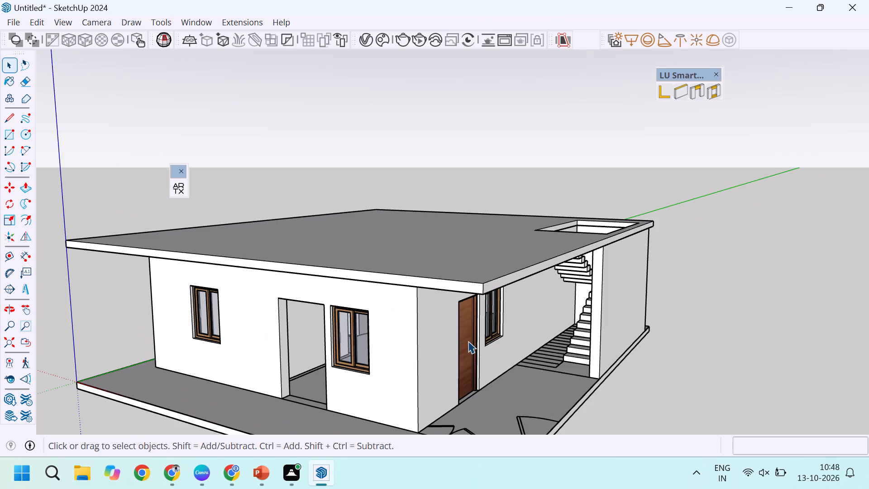
scroll(471, 350, "up", 5)
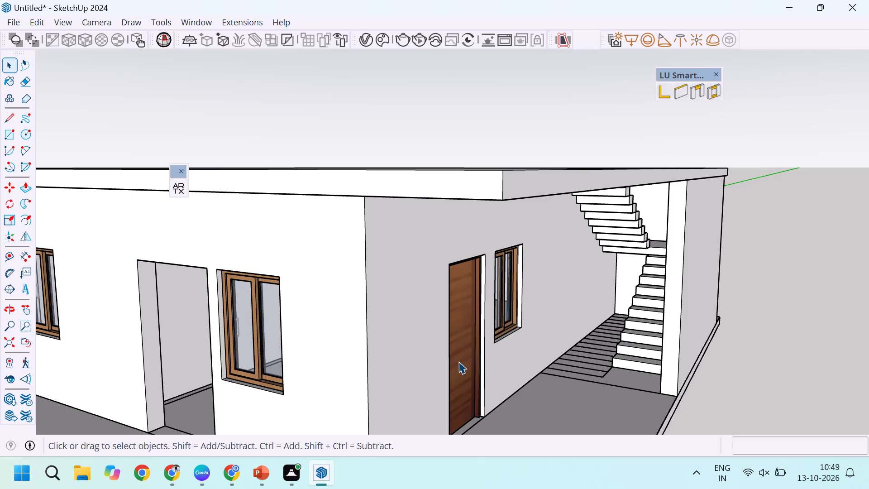
scroll(458, 363, "up", 6)
left_click(461, 361)
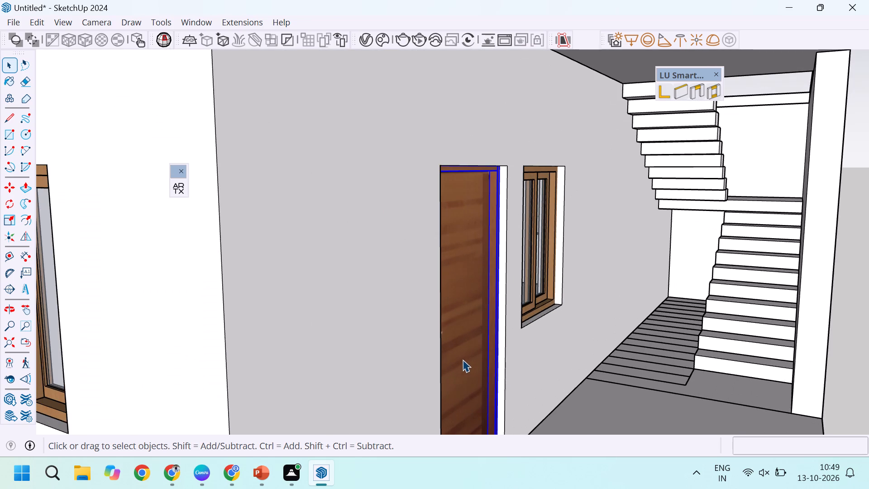
scroll(439, 387, "up", 4)
scroll(455, 352, "down", 9)
scroll(496, 418, "up", 2)
scroll(432, 286, "down", 5)
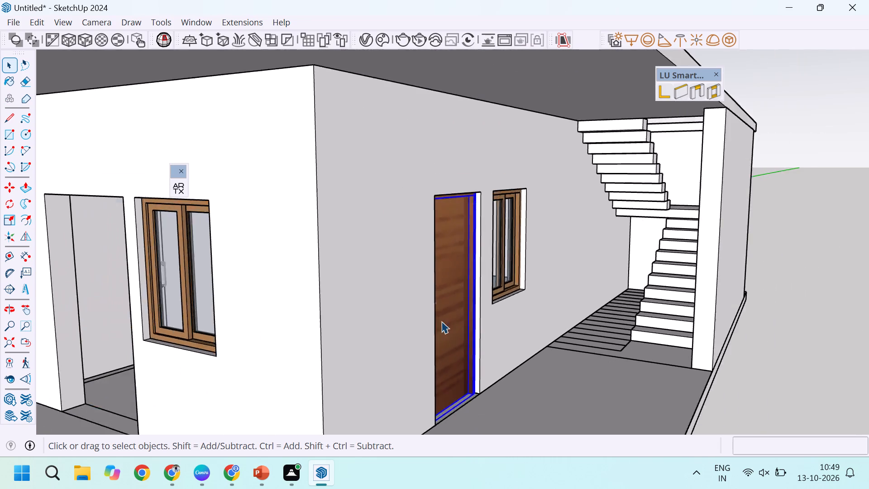
scroll(482, 374, "up", 16)
key("m")
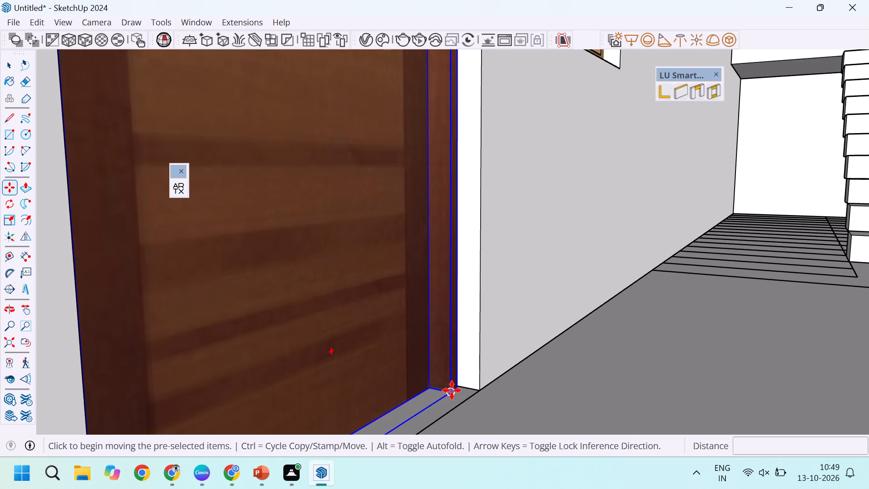
left_click(452, 390)
scroll(535, 393, "down", 20)
scroll(535, 393, "down", 2)
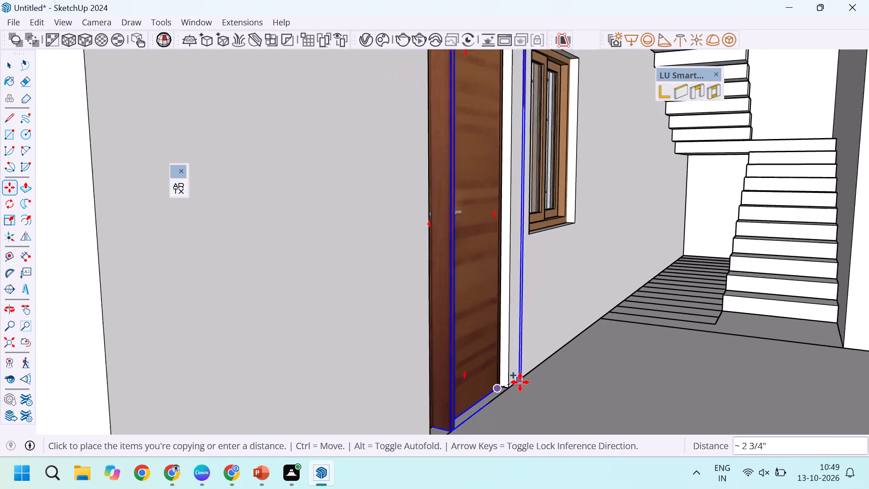
scroll(520, 382, "down", 12)
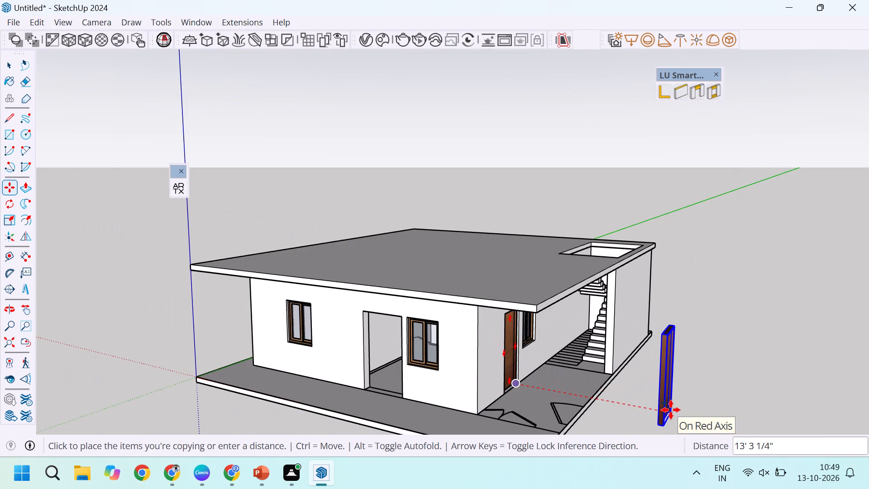
left_click(671, 410)
Make the copied wood door a unique component.
scroll(667, 320, "up", 9)
scroll(716, 243, "down", 6)
middle_click_drag(734, 269, 723, 297)
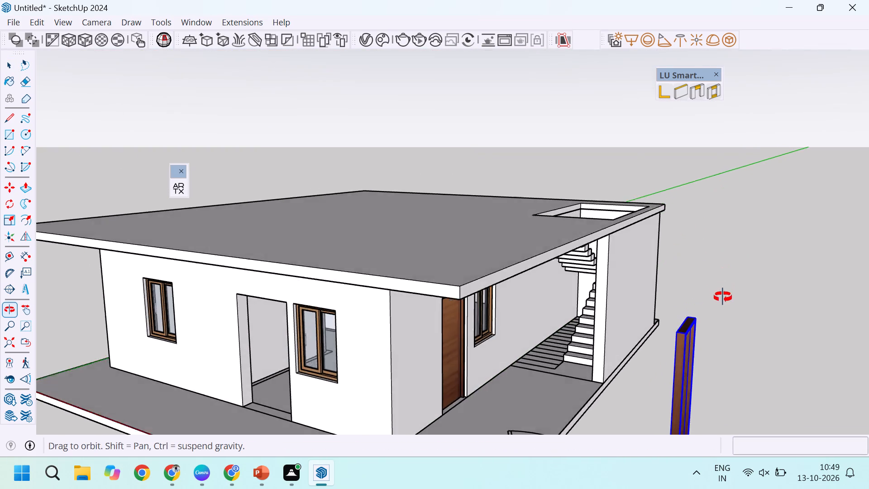
middle_click_drag(723, 297, 698, 346)
scroll(676, 355, "up", 6)
scroll(670, 294, "down", 7)
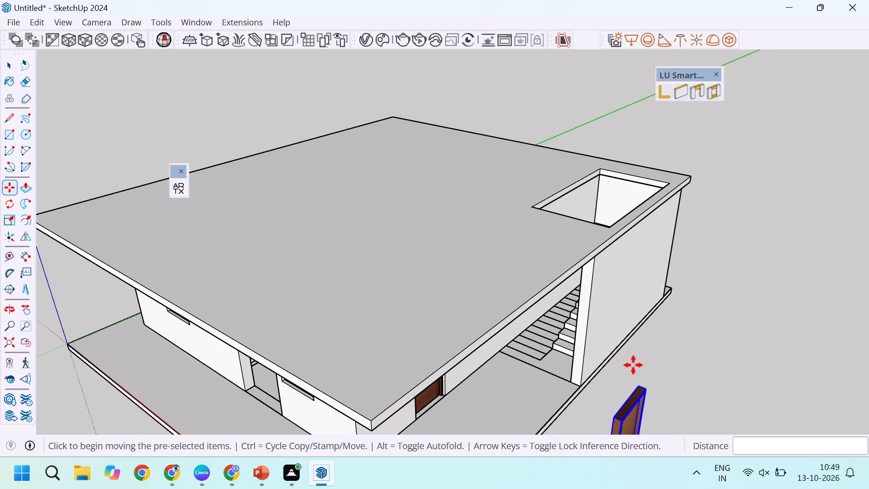
scroll(634, 399, "up", 4)
key("space")
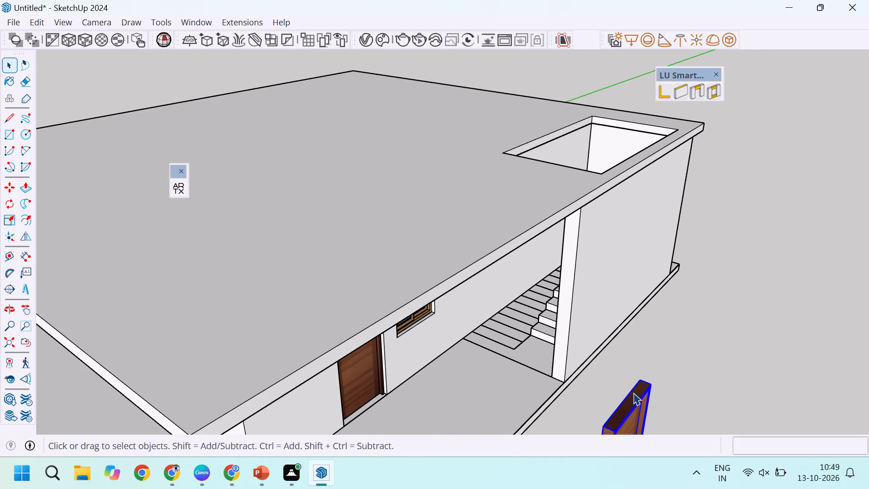
right_click(633, 393)
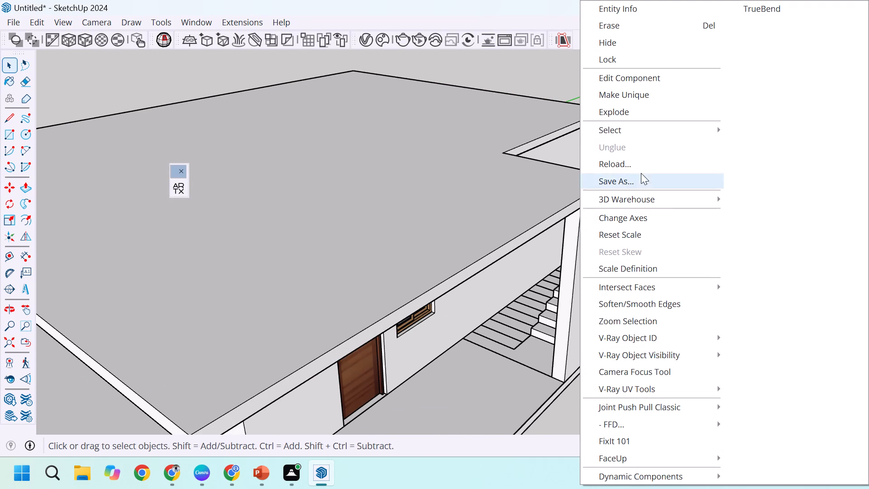
left_click(647, 92)
scroll(592, 429, "up", 3)
scroll(728, 265, "down", 4)
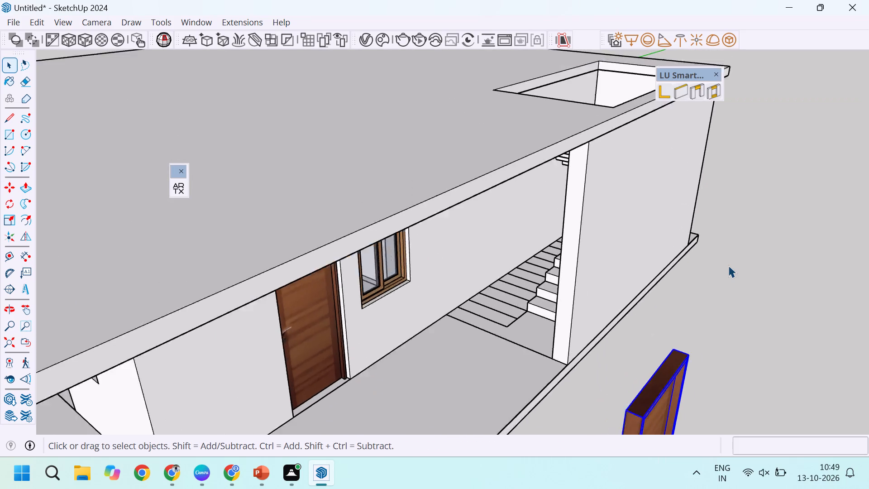
Rotate the copied door 90° horizontally about its top corner so that it runs parallel to the front wall.
scroll(728, 265, "down", 10)
scroll(712, 315, "up", 6)
key("q")
scroll(707, 316, "up", 13)
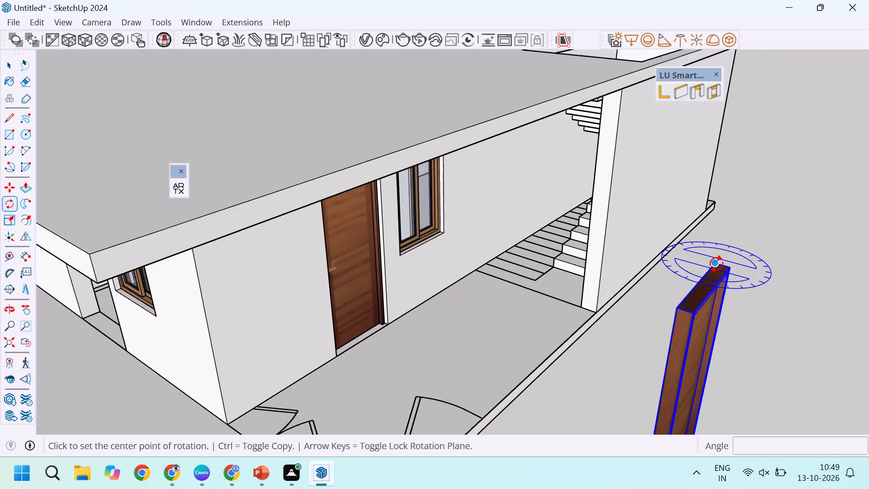
scroll(716, 264, "up", 2)
left_click(716, 263)
left_click(769, 177)
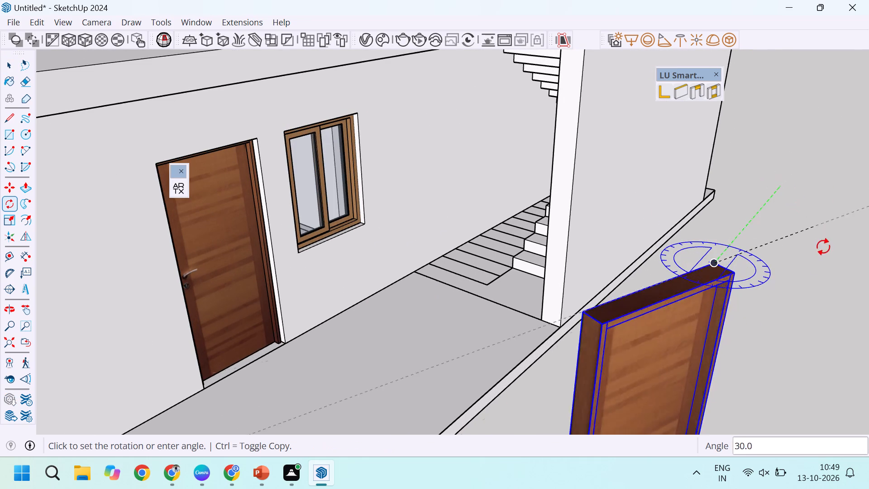
left_click(803, 292)
scroll(803, 292, "down", 5)
key("space")
scroll(788, 294, "down", 4)
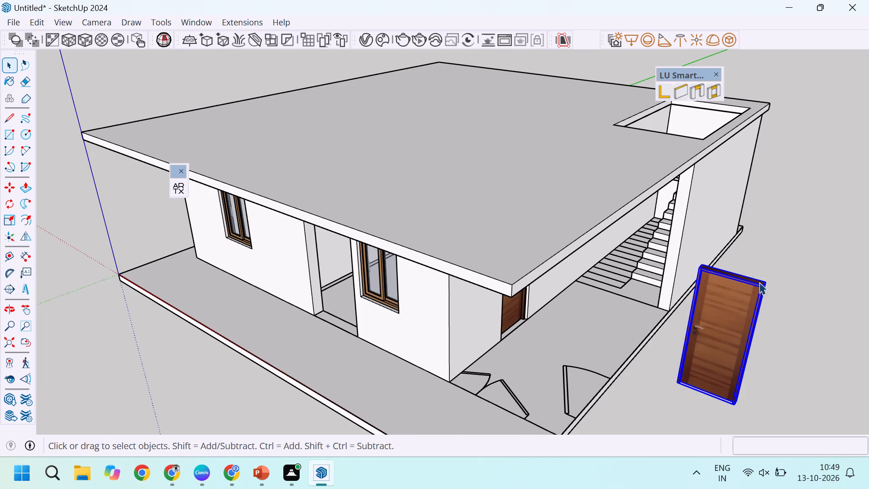
Move the copied door by its top back corner about 43' 11 7/16", setting it down outside in front of the front wall.
scroll(759, 227, "down", 9)
scroll(736, 235, "up", 1)
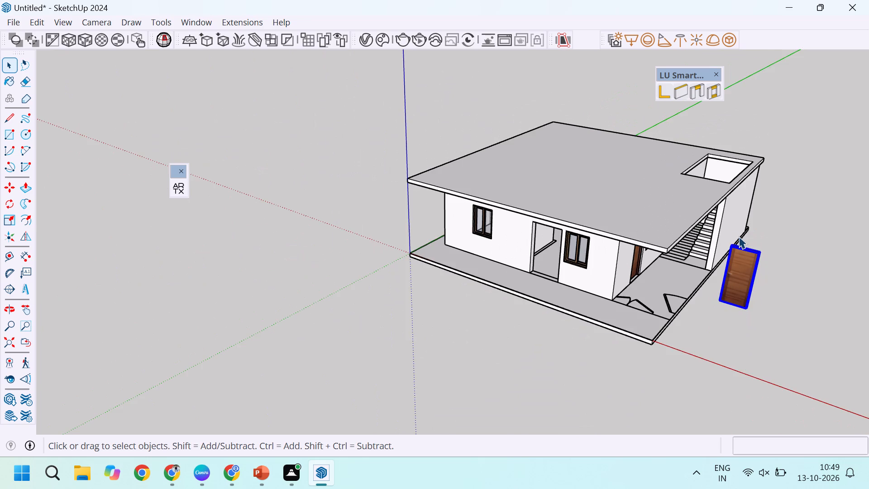
scroll(739, 236, "up", 2)
scroll(764, 272, "up", 5)
middle_click_drag(712, 287, 801, 264)
scroll(787, 249, "up", 9)
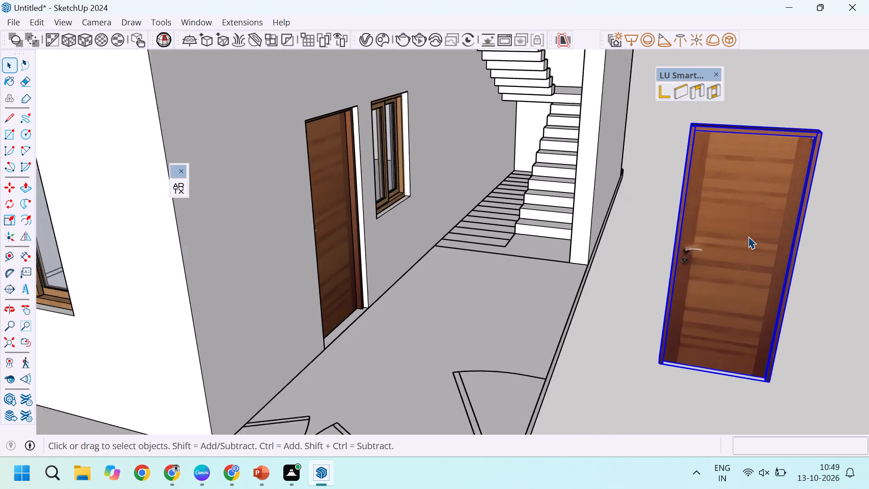
scroll(687, 276, "down", 5)
middle_click_drag(817, 272, 735, 267)
scroll(765, 252, "up", 4)
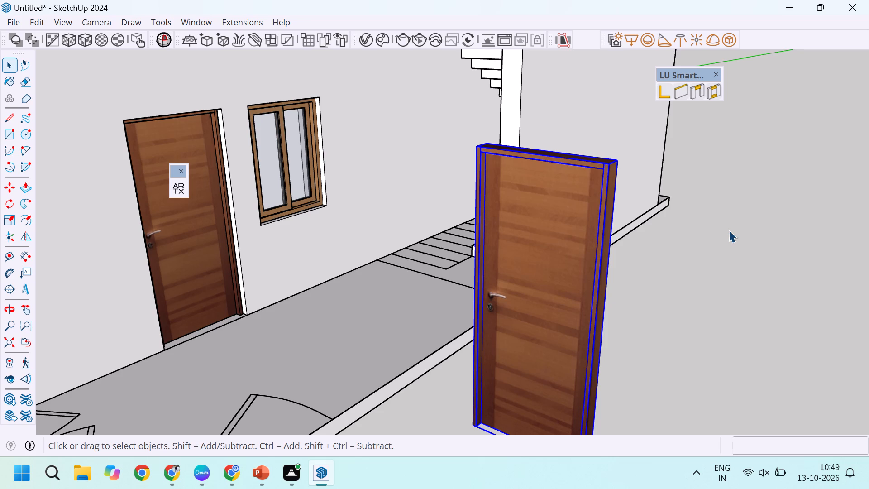
scroll(588, 156, "up", 10)
scroll(550, 184, "down", 7)
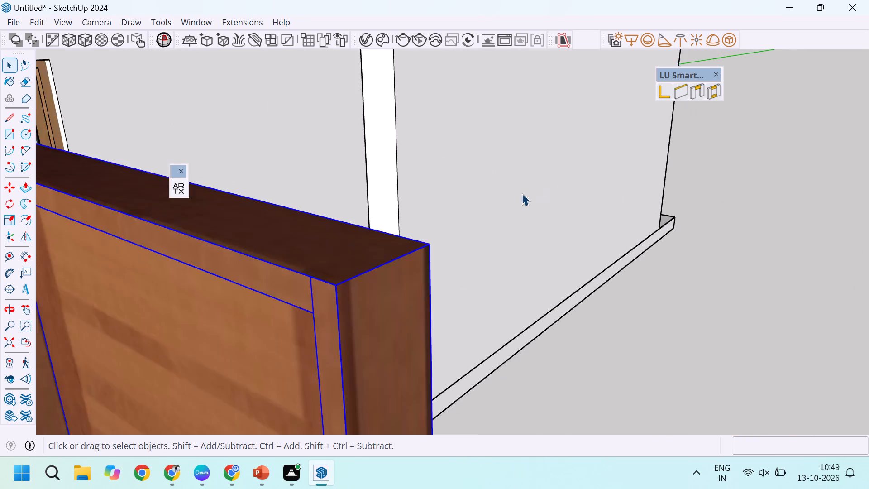
scroll(482, 202, "down", 2)
key("m")
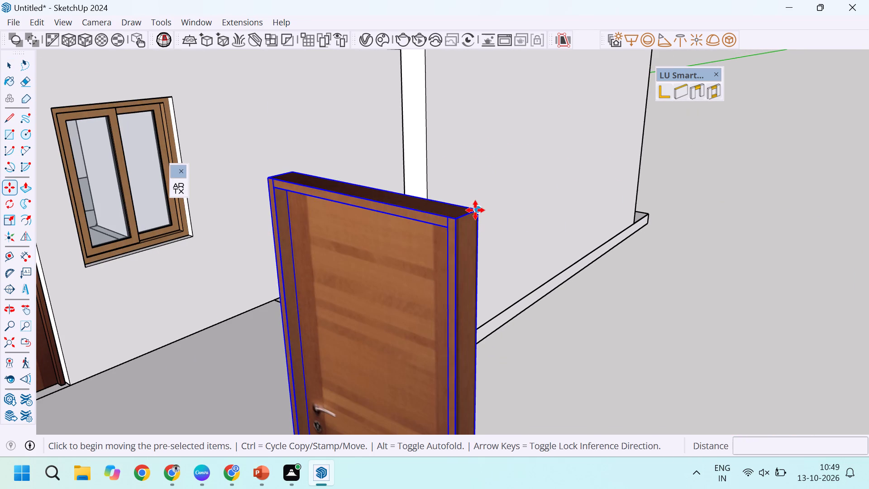
left_click(475, 210)
scroll(203, 166, "down", 13)
scroll(511, 175, "down", 14)
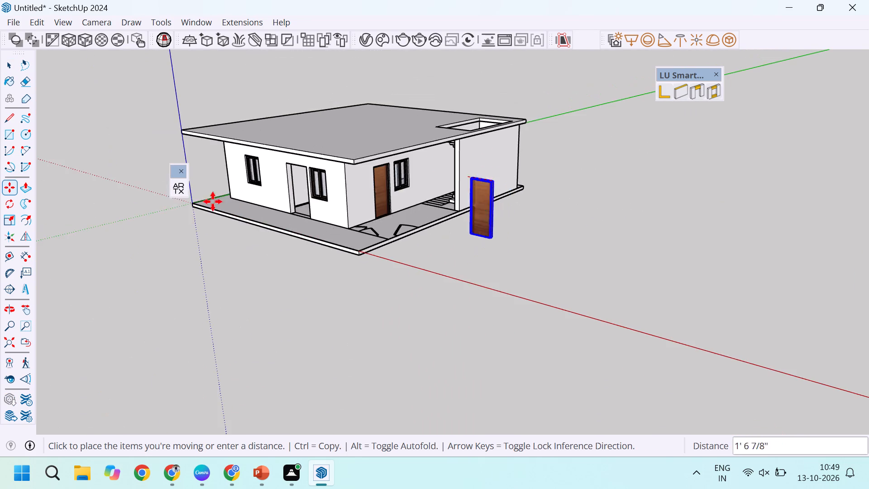
scroll(170, 197, "up", 14)
middle_click_drag(279, 168, 396, 171)
scroll(376, 173, "up", 17)
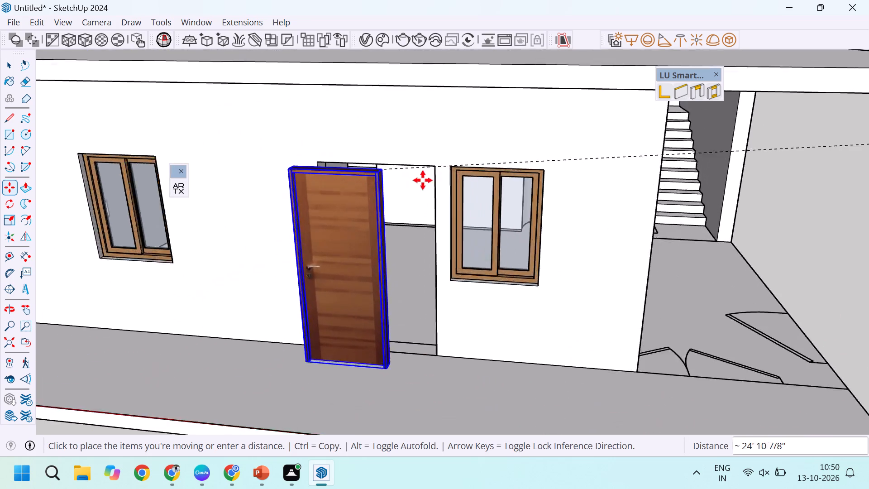
scroll(423, 180, "up", 6)
middle_click_drag(474, 124, 516, 108)
middle_click(517, 108)
scroll(518, 122, "down", 6)
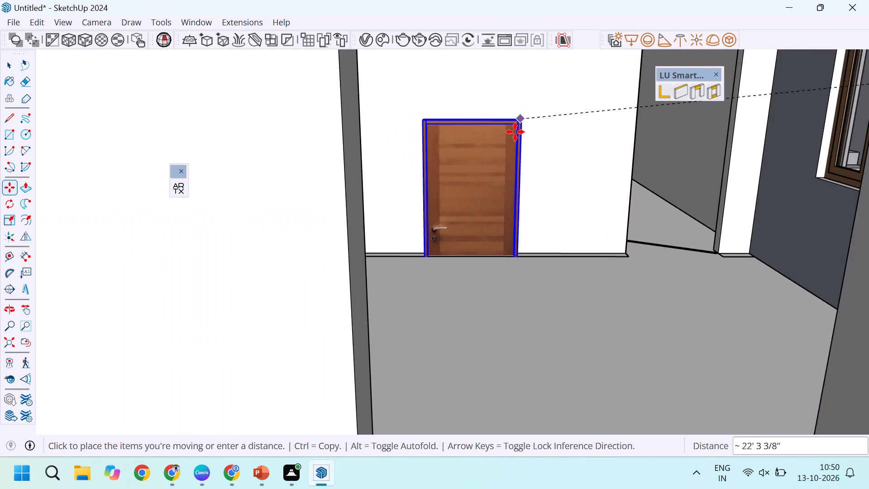
scroll(515, 132, "down", 20)
scroll(515, 132, "down", 2)
left_click(645, 274)
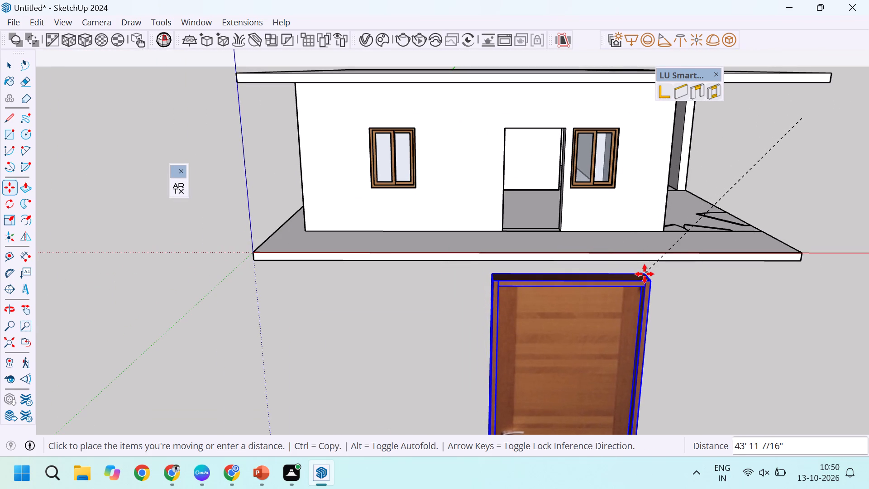
Move the copied door about 30' by the bottom of its handle-side frame into the front door opening, snapping it against the opening's jamb.
scroll(548, 197, "down", 13)
scroll(503, 276, "up", 13)
middle_click_drag(555, 241, 682, 251)
scroll(682, 251, "up", 1)
scroll(702, 221, "up", 20)
scroll(702, 221, "up", 6)
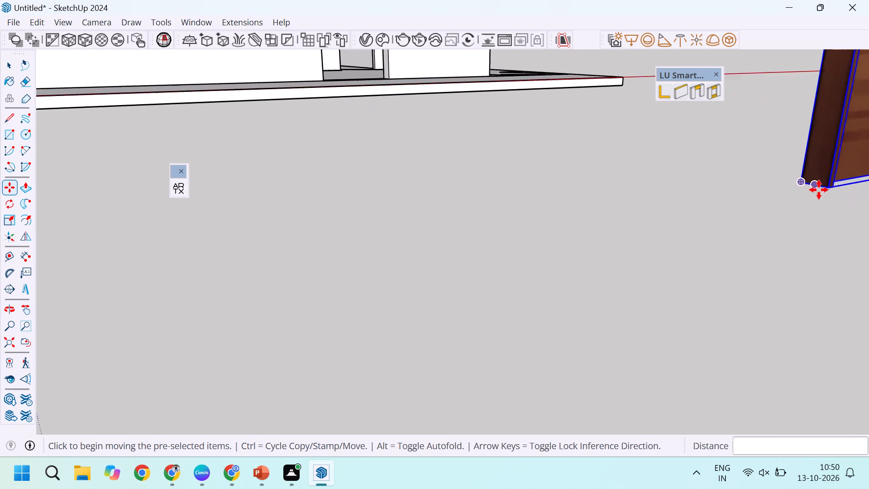
scroll(819, 190, "up", 7)
left_click(813, 185)
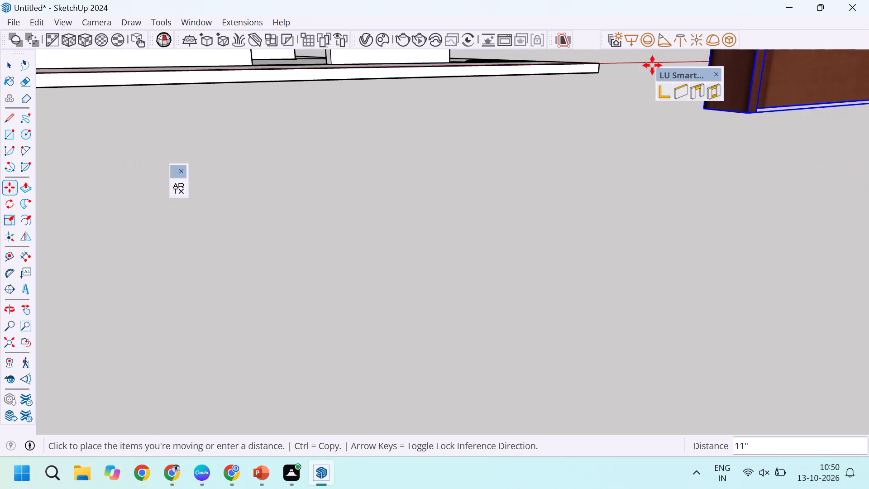
scroll(649, 65, "down", 19)
scroll(477, 103, "down", 6)
scroll(497, 144, "down", 7)
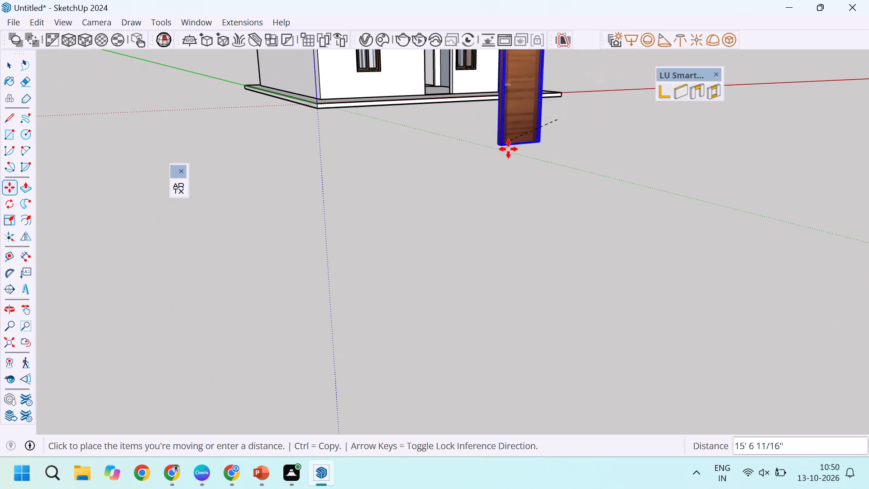
middle_click_drag(484, 97, 336, 163)
scroll(457, 62, "up", 20)
scroll(457, 62, "up", 2)
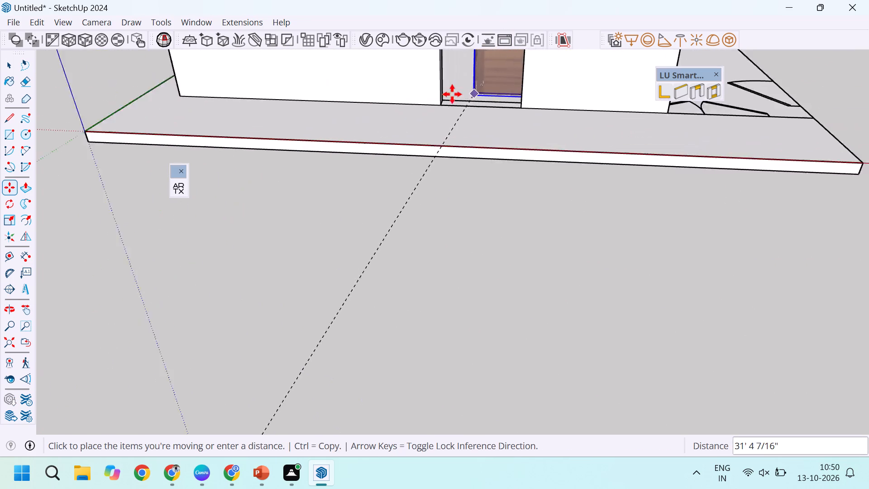
scroll(452, 94, "up", 20)
scroll(452, 94, "up", 19)
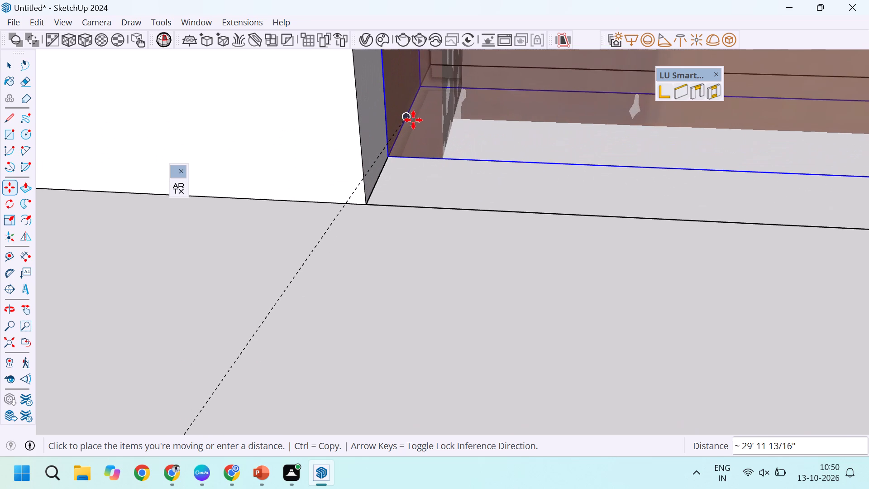
left_click(402, 125)
Scale the front door's width by about 1.35 along its green axis until it reaches the opposite jamb of the opening.
scroll(306, 189, "down", 15)
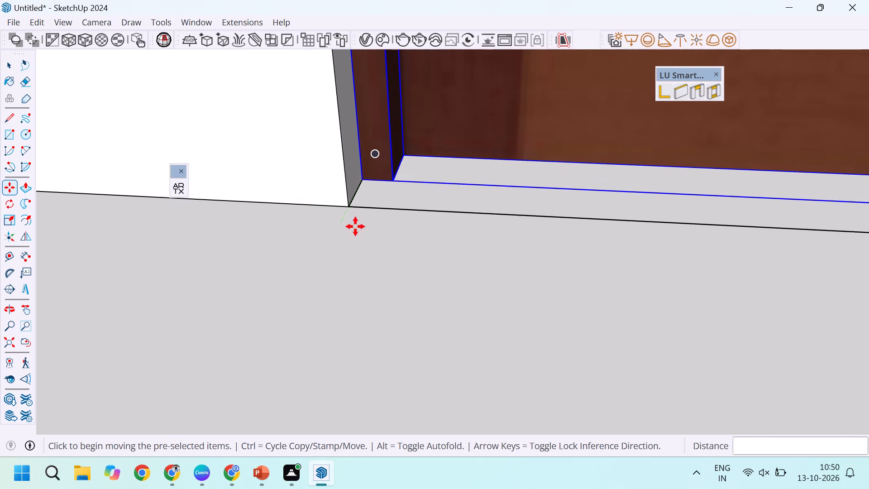
scroll(355, 226, "down", 20)
scroll(355, 226, "down", 20)
scroll(355, 226, "down", 6)
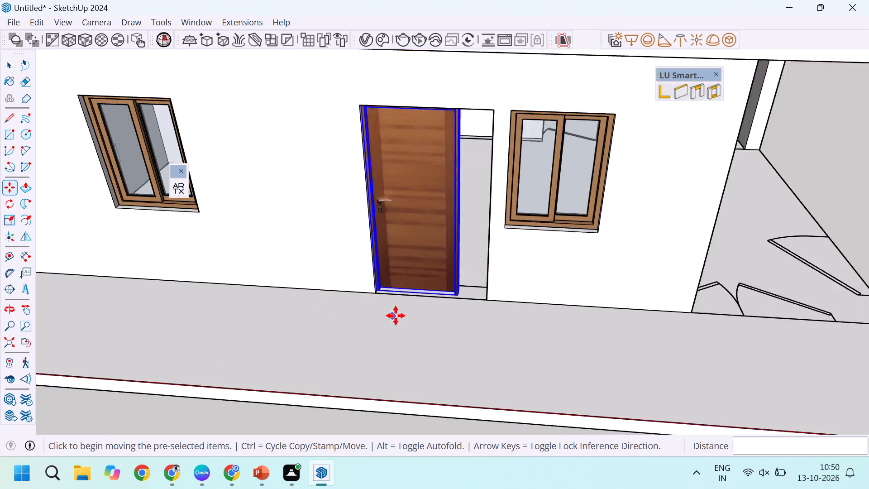
scroll(396, 316, "down", 5)
scroll(399, 257, "up", 7)
middle_click_drag(430, 261, 428, 192)
scroll(426, 189, "down", 7)
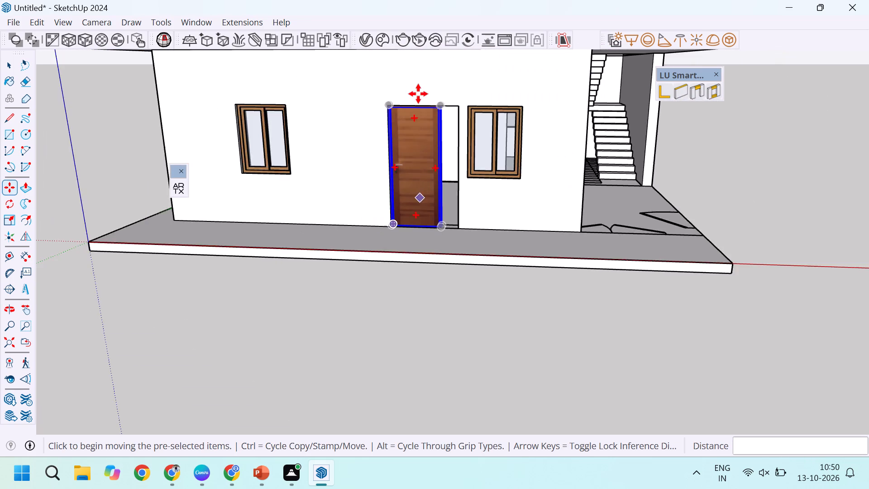
scroll(418, 91, "up", 20)
middle_click_drag(472, 191, 468, 165)
scroll(406, 194, "down", 7)
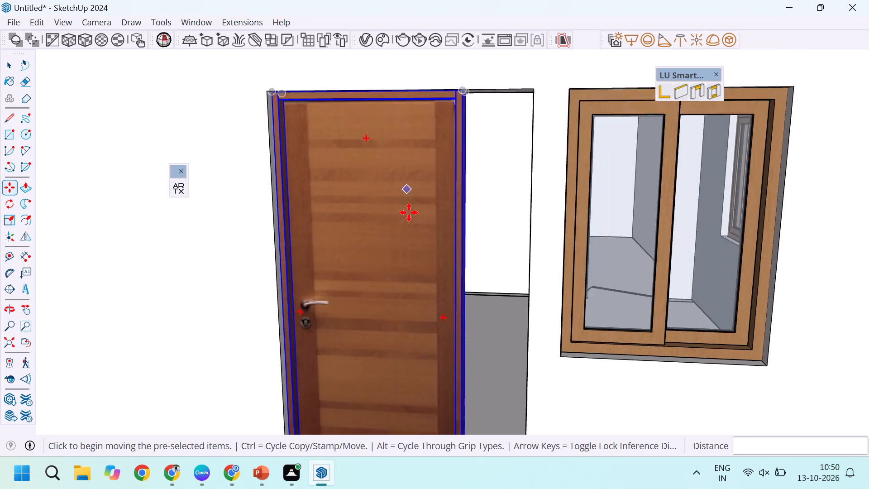
scroll(409, 212, "down", 5)
key("k")
scroll(411, 126, "up", 5)
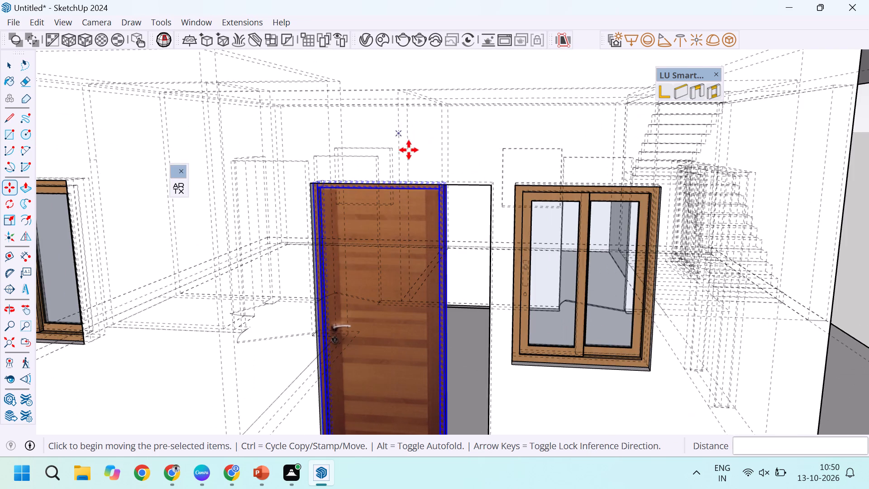
key("s")
scroll(425, 199, "up", 5)
scroll(401, 103, "down", 4)
scroll(461, 279, "up", 4)
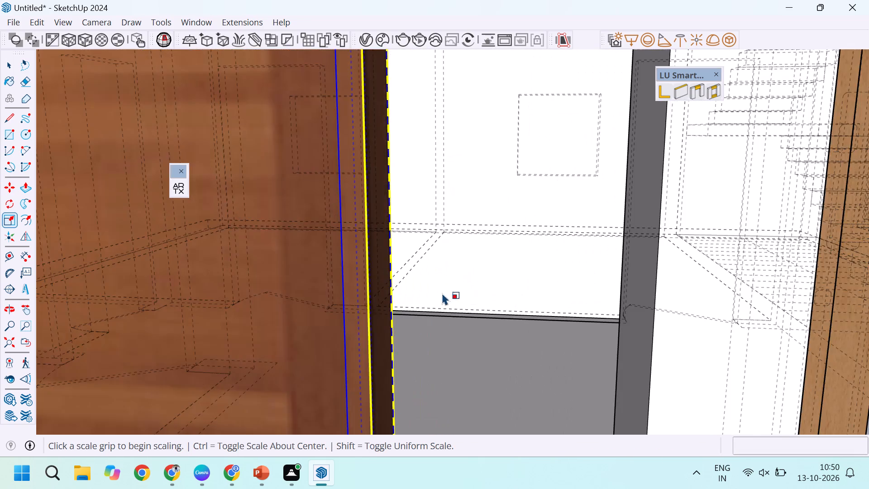
scroll(423, 273, "down", 4)
scroll(412, 350, "up", 10)
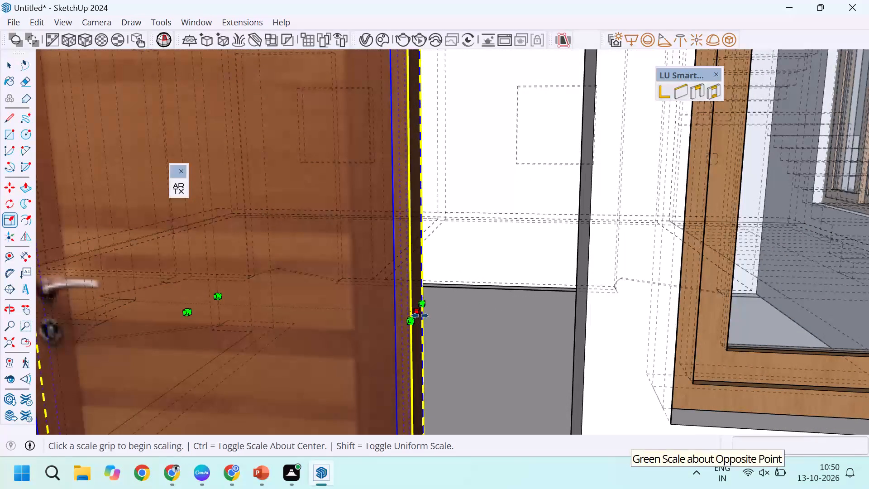
left_click(420, 316)
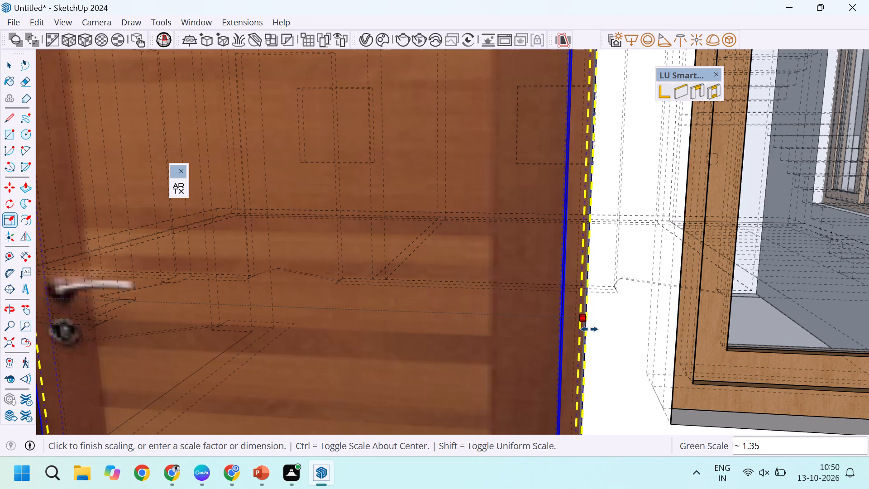
left_click(586, 329)
key("space")
scroll(484, 296, "down", 20)
scroll(484, 296, "down", 1)
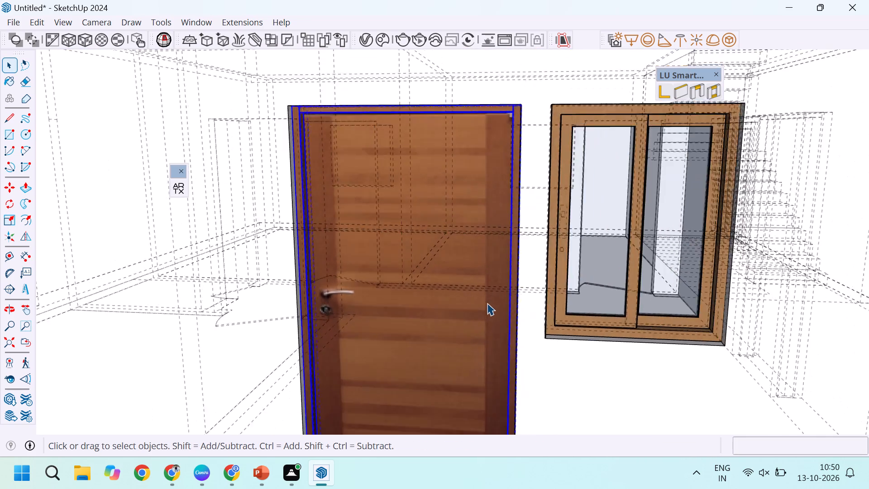
scroll(487, 303, "down", 10)
key("k")
scroll(616, 274, "down", 6)
left_click(813, 278)
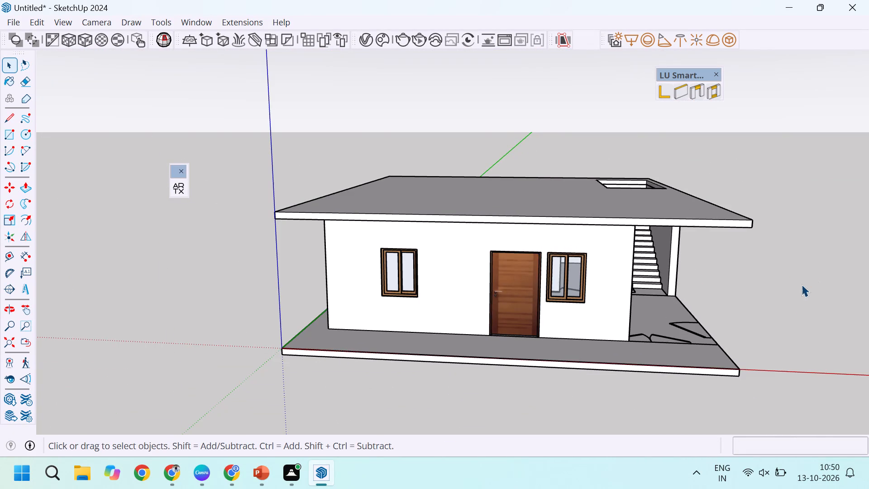
Delete the leftover linework lying on the floor slab outside the stair-side wall.
middle_click_drag(781, 306, 702, 298)
left_click(610, 356)
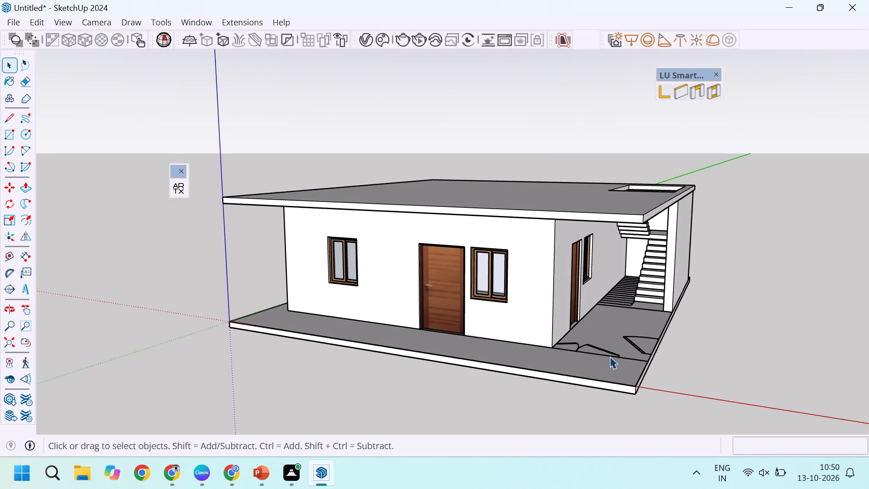
key("Delete")
Print a corner view of the house showing the front and stair-side walls with Microsoft Print to PDF.
scroll(606, 358, "up", 3)
scroll(605, 358, "down", 2)
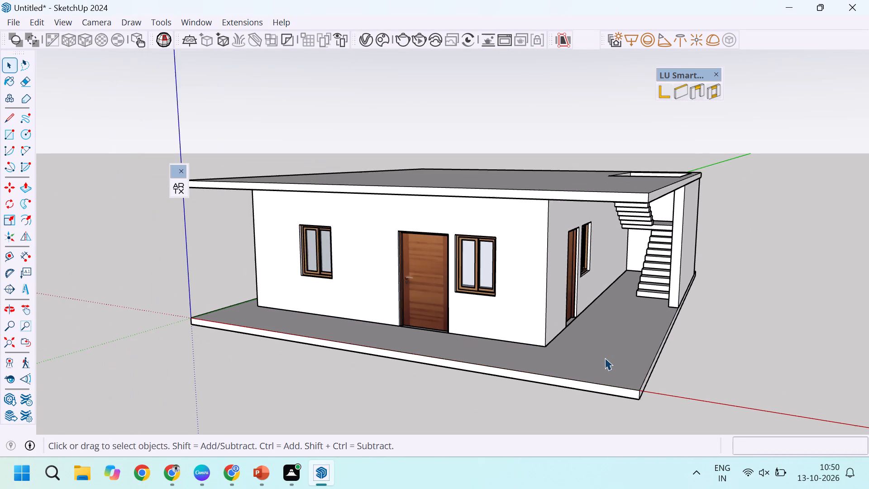
scroll(580, 345, "up", 1)
middle_click_drag(607, 349, 587, 361)
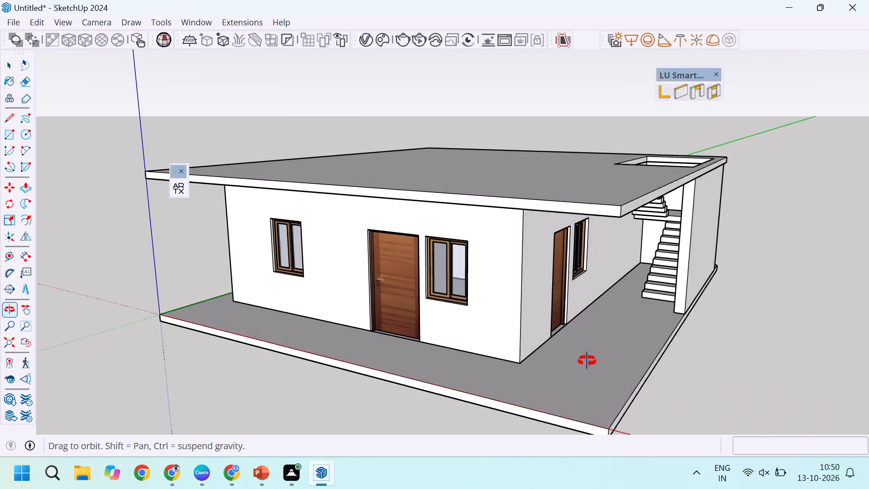
middle_click_drag(587, 361, 587, 357)
scroll(565, 333, "down", 3)
scroll(557, 360, "up", 3)
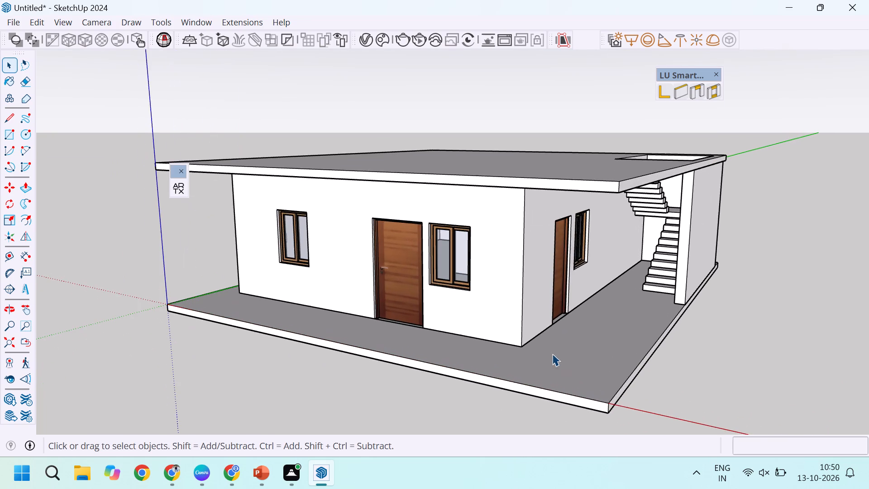
scroll(547, 352, "down", 2)
scroll(601, 381, "up", 3)
scroll(599, 382, "down", 1)
scroll(593, 369, "up", 2)
scroll(588, 367, "down", 1)
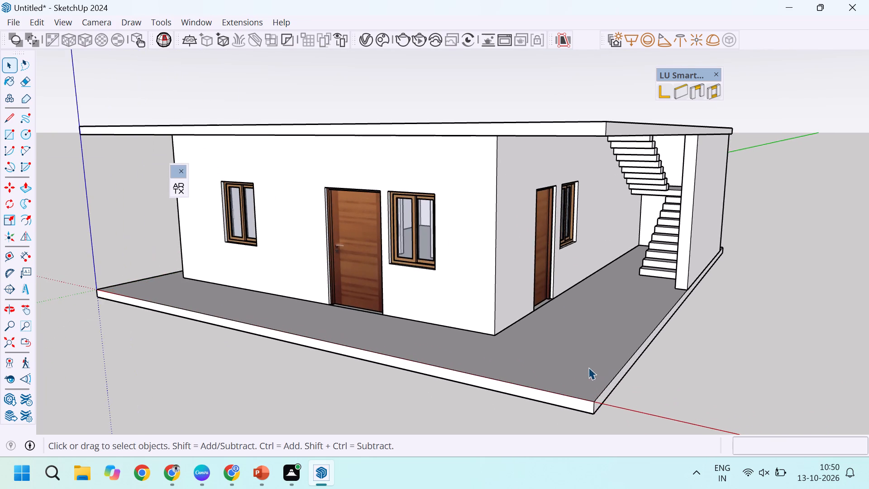
key("ctrl+p")
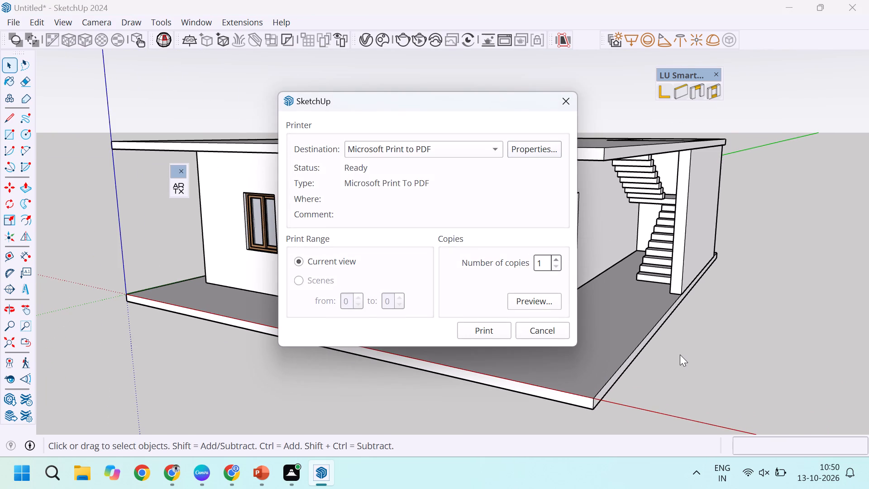
left_click(478, 330)
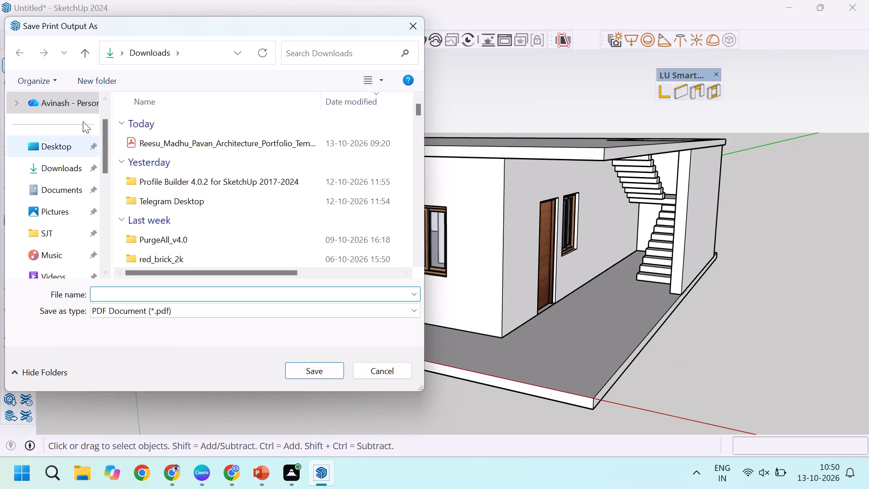
Save the print output as 13-10 in the intern folder inside SKETCHUP.
scroll(56, 206, "down", 4)
scroll(66, 108, "up", 2)
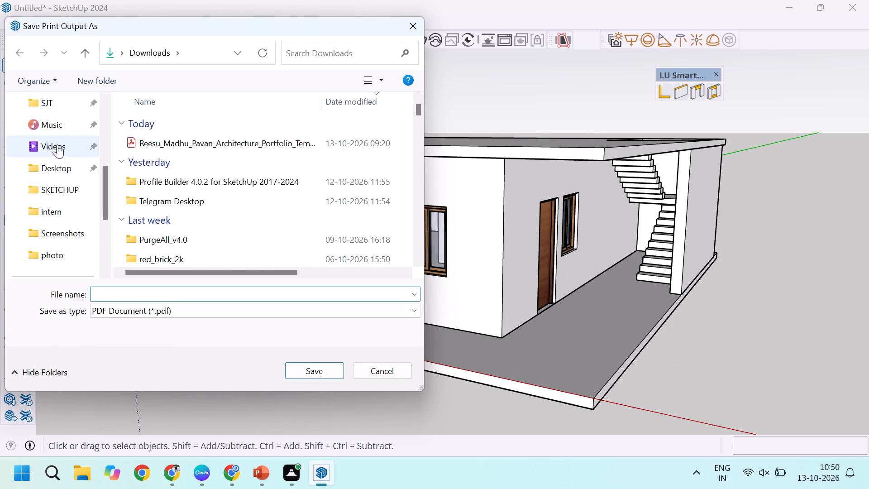
double_click(67, 190)
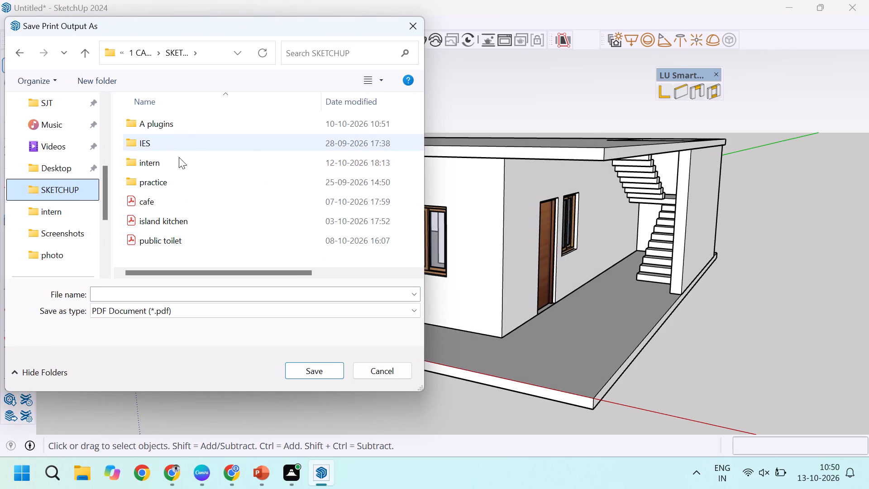
double_click(177, 165)
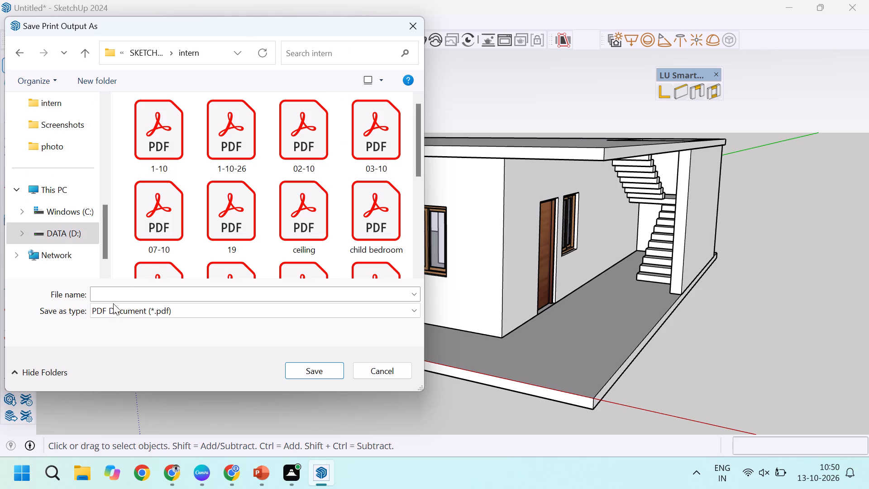
left_click(113, 297)
type("13")
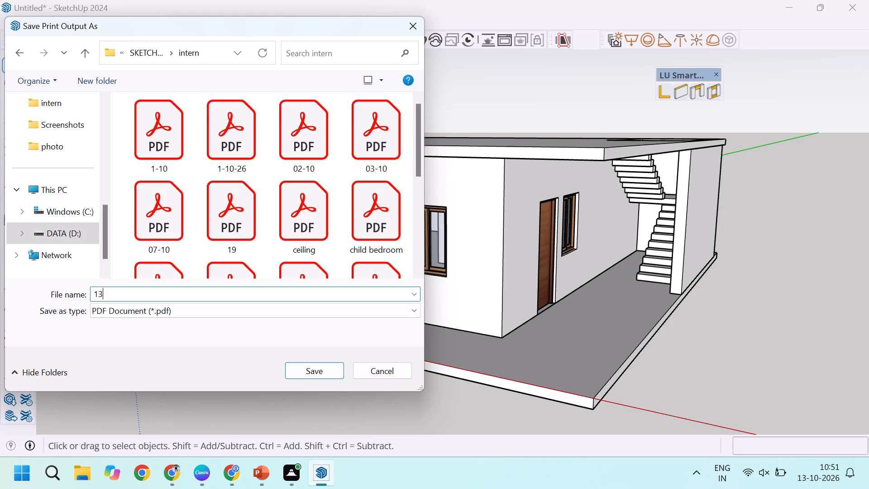
type("-10")
left_click(311, 367)
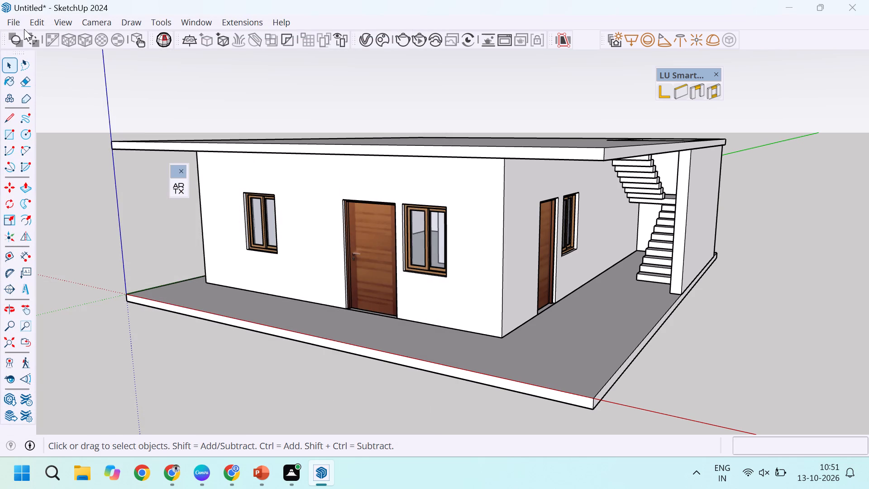
Save the model as 13-10 in the intern folder, closing the PDF that opens in Adobe Acrobat.
left_click(12, 20)
left_click(13, 18)
left_click(17, 24)
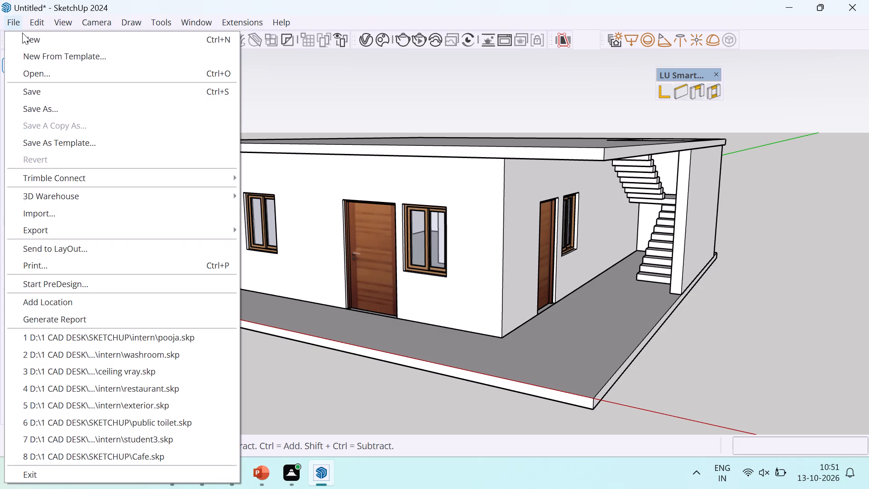
left_click(57, 109)
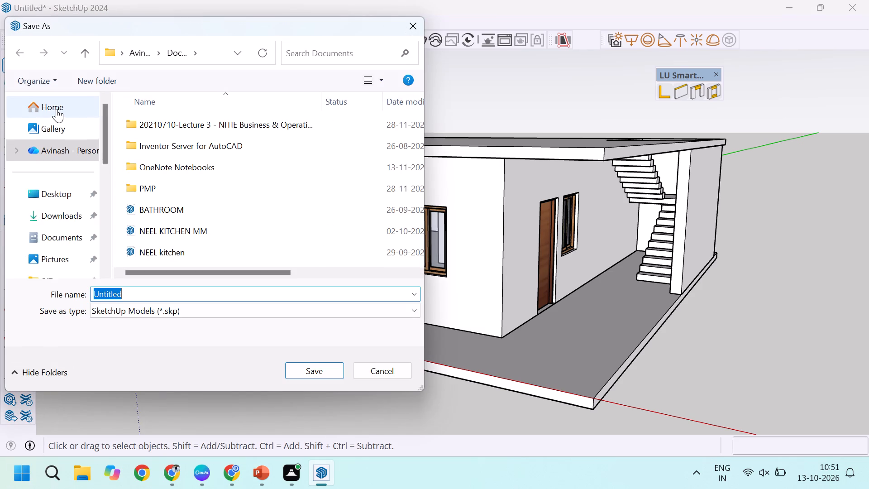
scroll(57, 225, "down", 3)
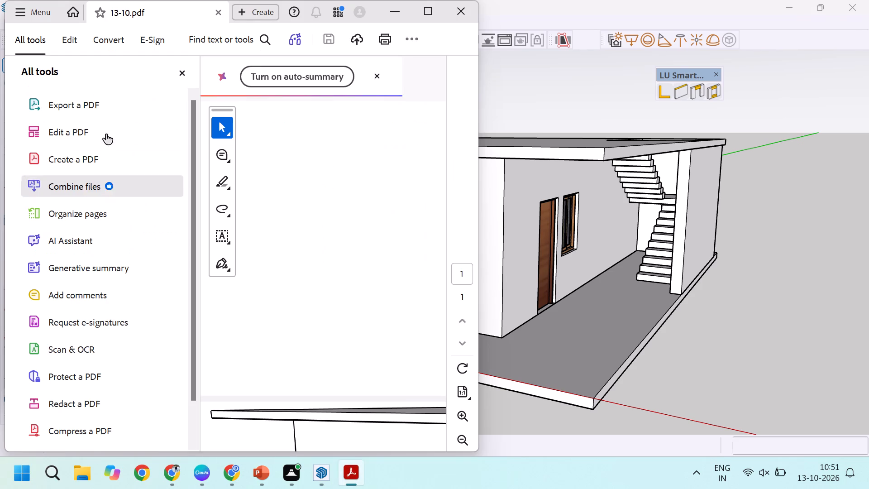
left_click(461, 13)
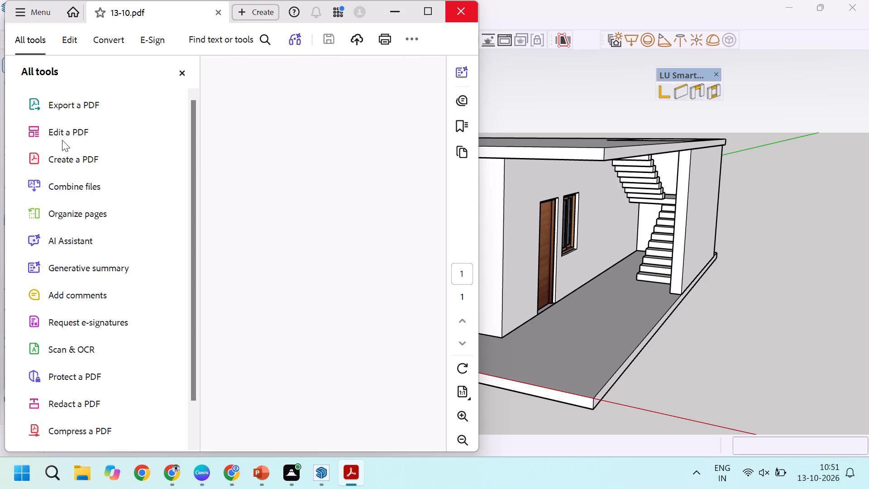
double_click(62, 127)
double_click(67, 144)
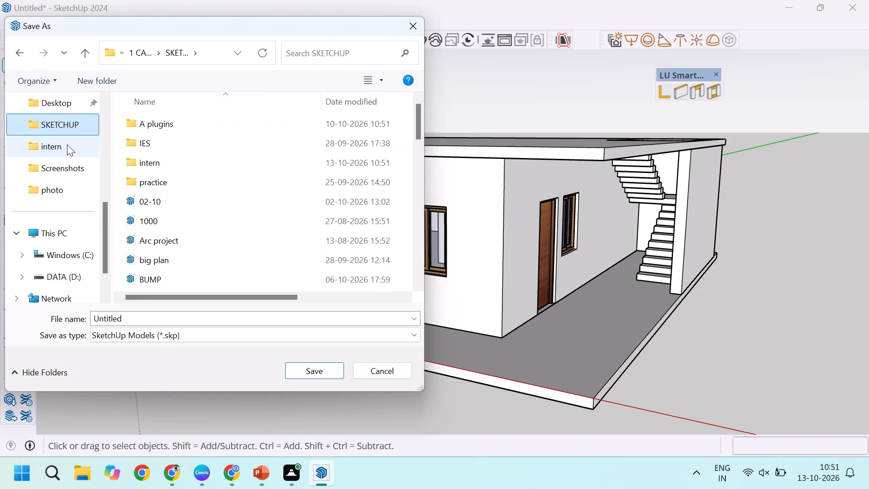
left_click(138, 296)
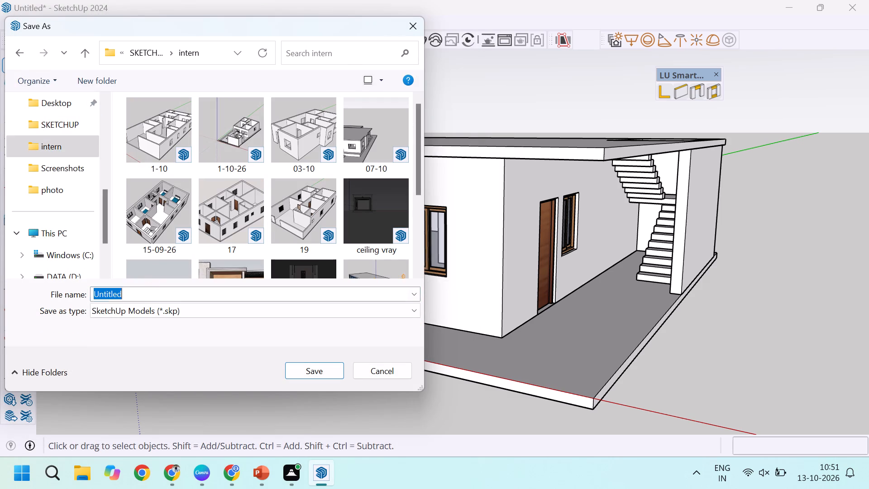
type("13")
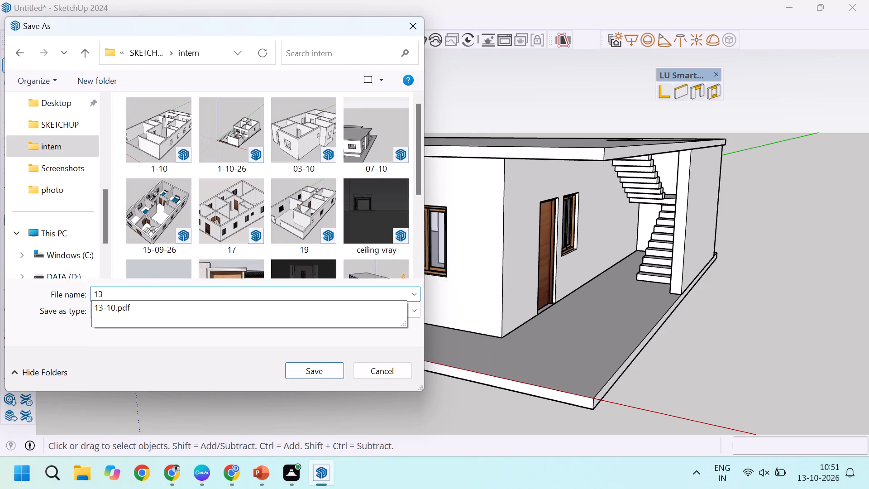
type("-10")
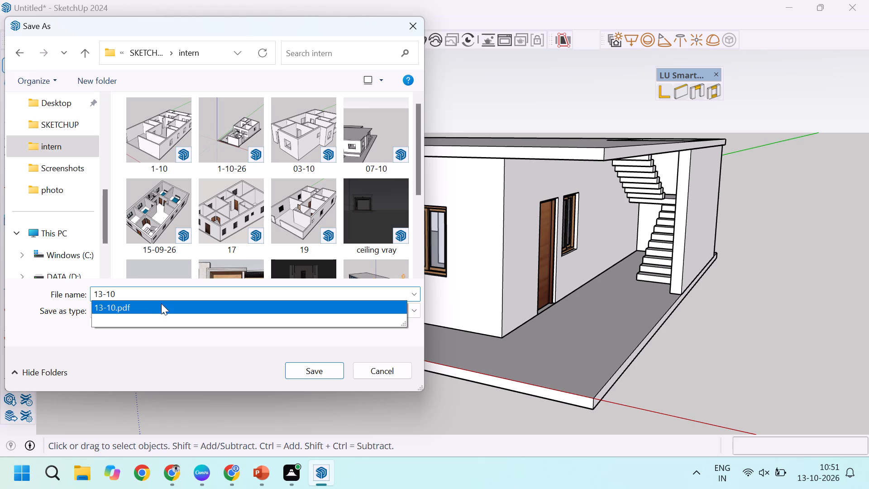
left_click(84, 349)
left_click(308, 371)
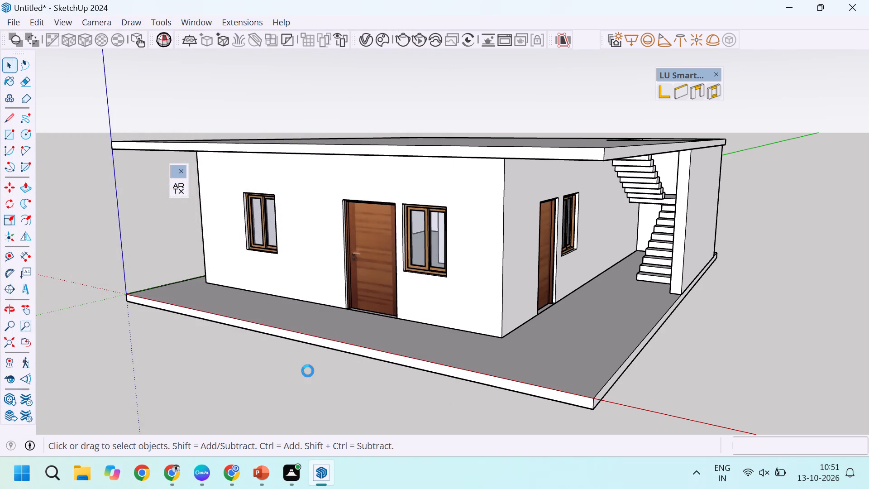
Switch to the Fuji window.
left_click(302, 415)
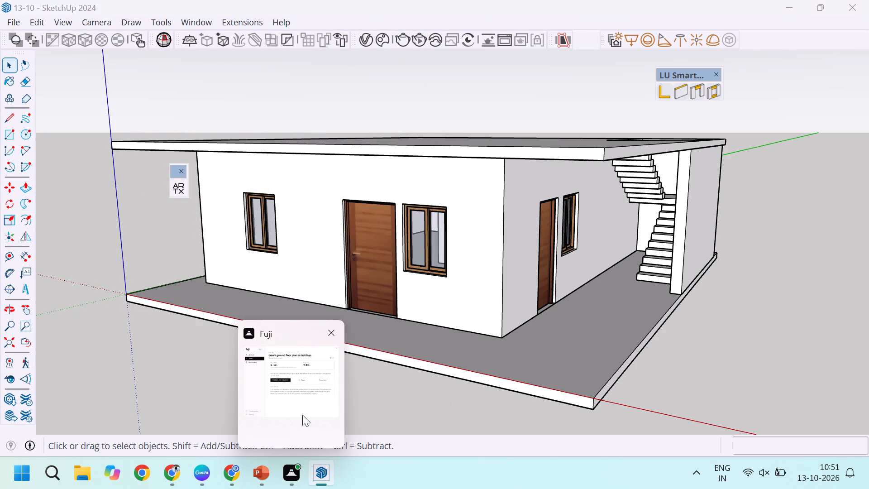